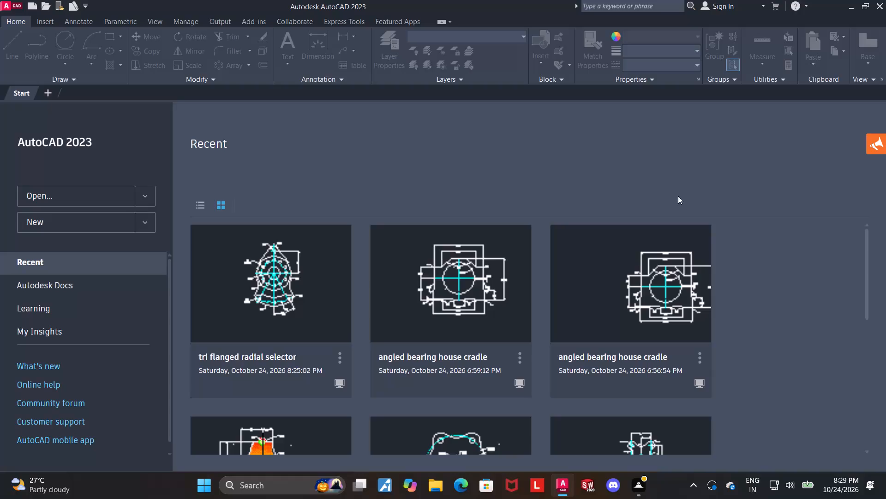
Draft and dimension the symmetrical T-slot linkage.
Start a new drawing and turn on command logging with LOGFILEON.
click(114, 230)
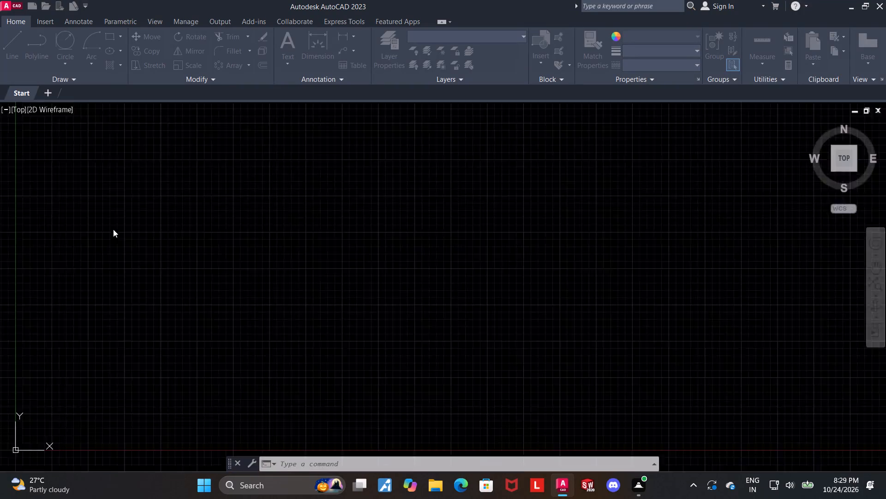
text(logfile)
click(155, 256)
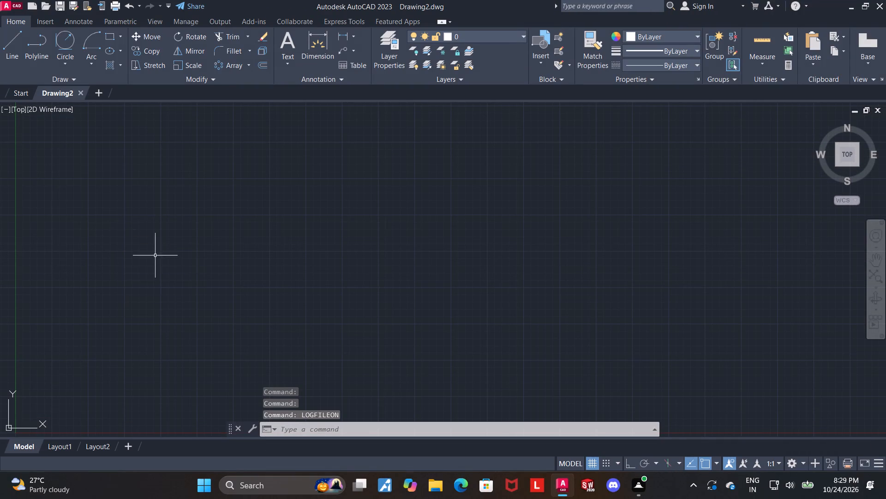
key(Return)
key(Return)
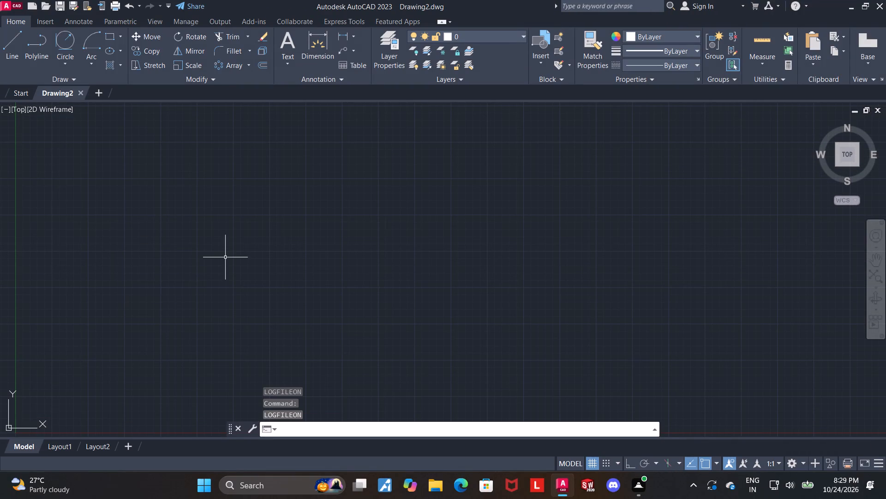
Set the drawing limits from 0,0 to 100,100.
text(limits)
key(Return)
text(0,0)
key(Return)
text(100,100)
key(Return)
Draw a horizontal base line 84 units long above the X axis with Ortho on.
scroll(225, 269, down, 1)
scroll(399, 269, up, 2)
middle_drag(399, 269, 383, 274)
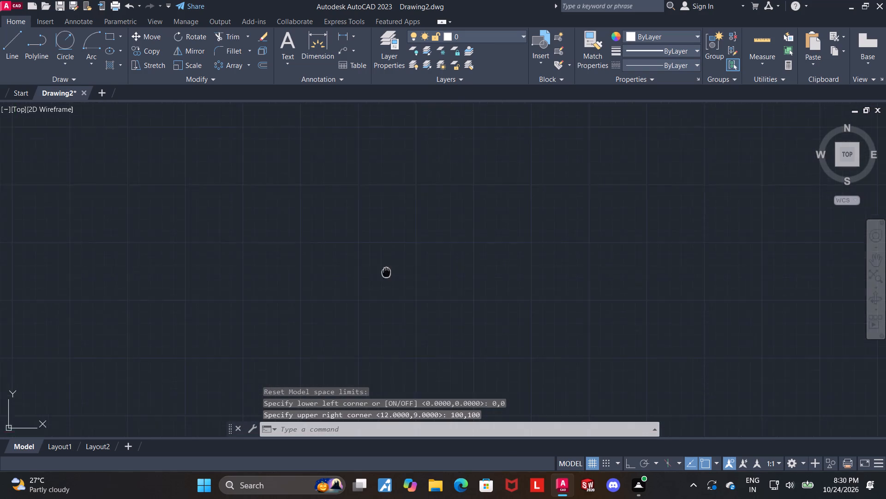
middle_drag(383, 274, 361, 287)
scroll(359, 277, down, 3)
middle_drag(459, 273, 452, 273)
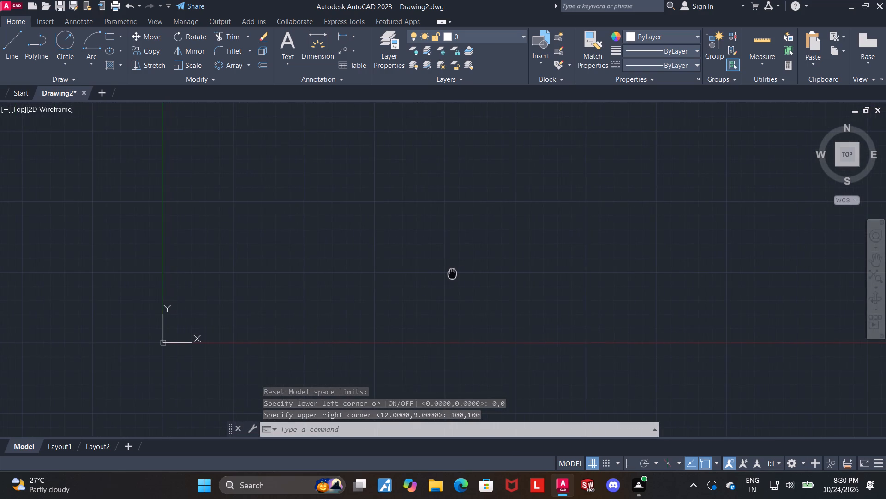
middle_drag(452, 273, 452, 273)
middle_drag(551, 263, 421, 306)
click(12, 39)
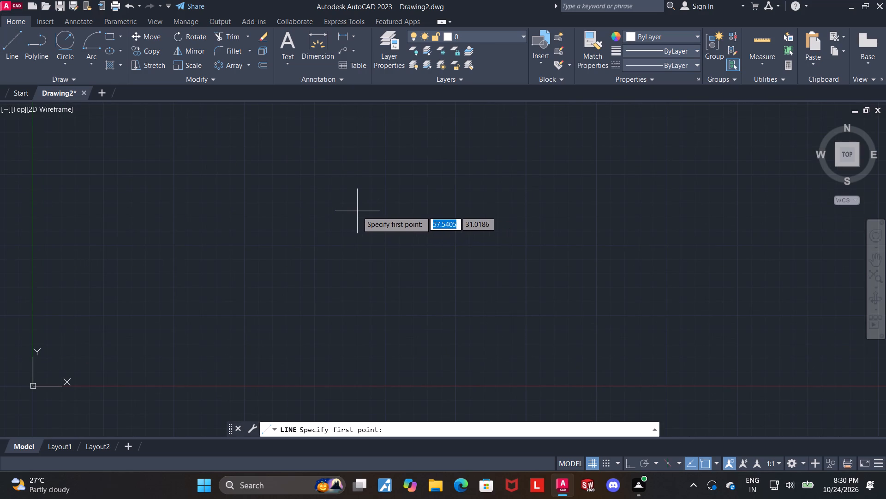
click(372, 210)
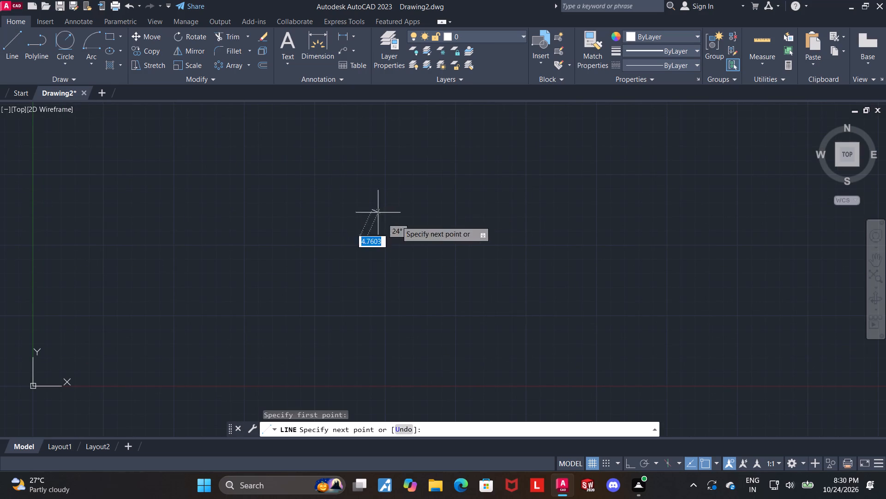
key(F8)
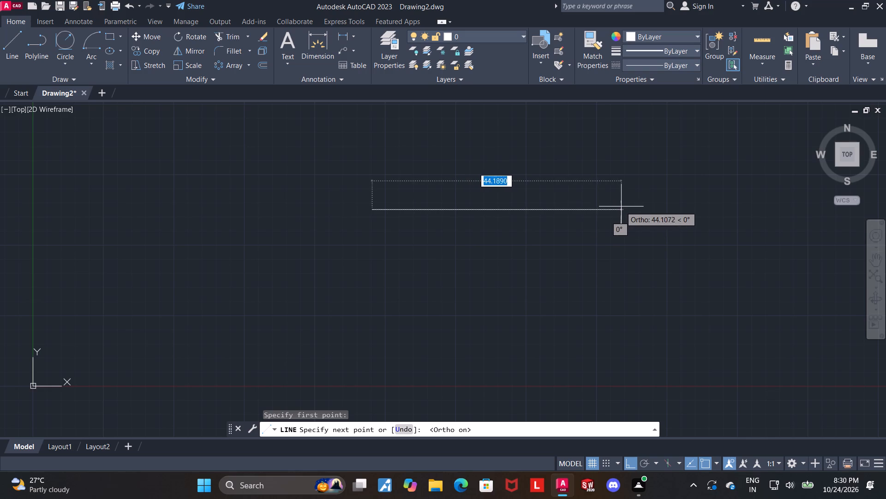
text(84)
key(Return)
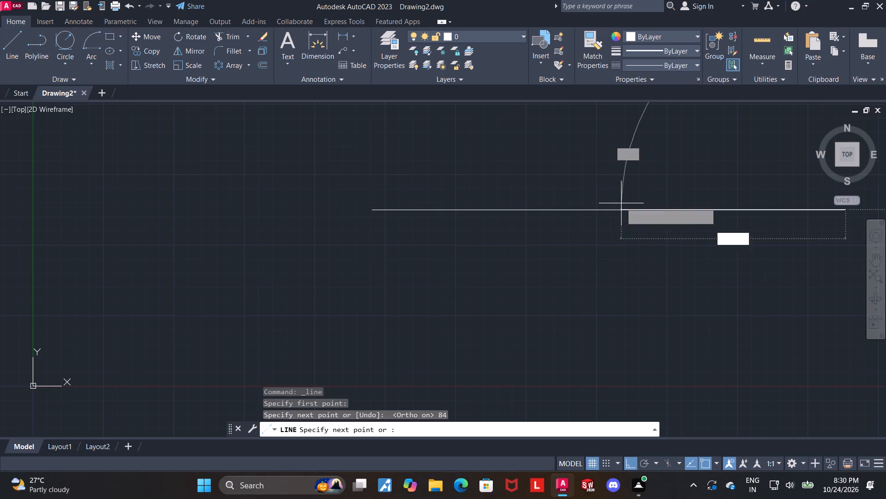
key(Escape)
Draw a 6-unit vertical line upward from the left end of the base line.
scroll(630, 209, down, 1)
middle_drag(617, 216, 508, 251)
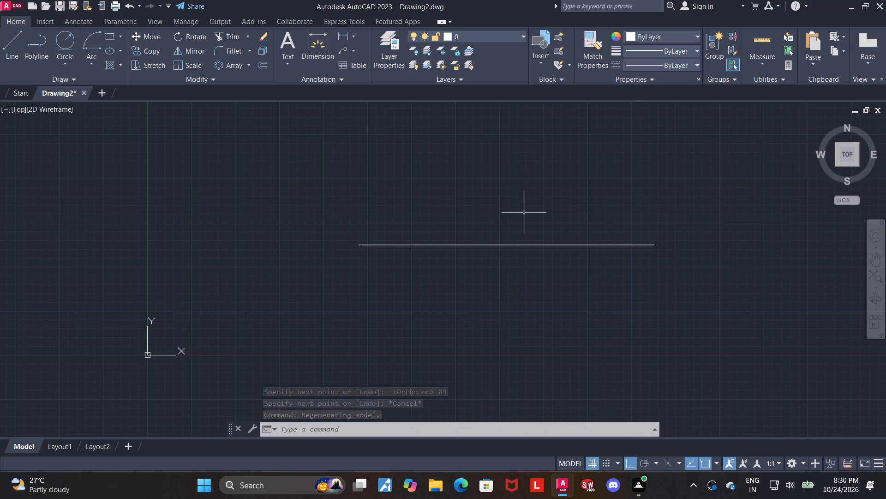
scroll(524, 214, up, 1)
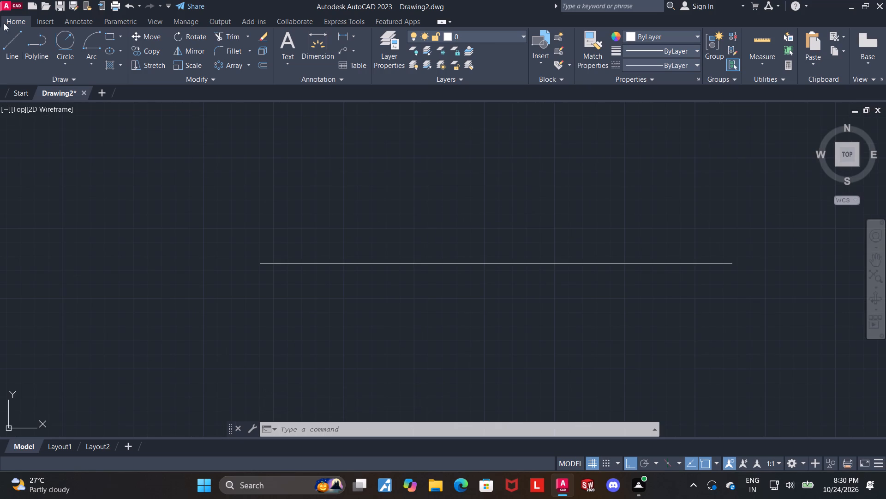
click(8, 41)
click(261, 262)
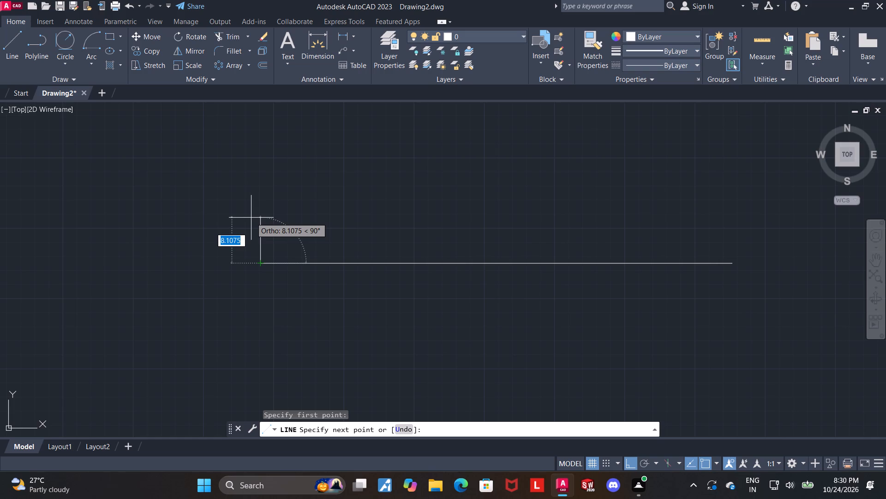
key(6)
key(Return)
key(Escape)
Draw a line 6 units along the base from its left corner, continuing diagonally to the top of the short vertical line.
click(1, 33)
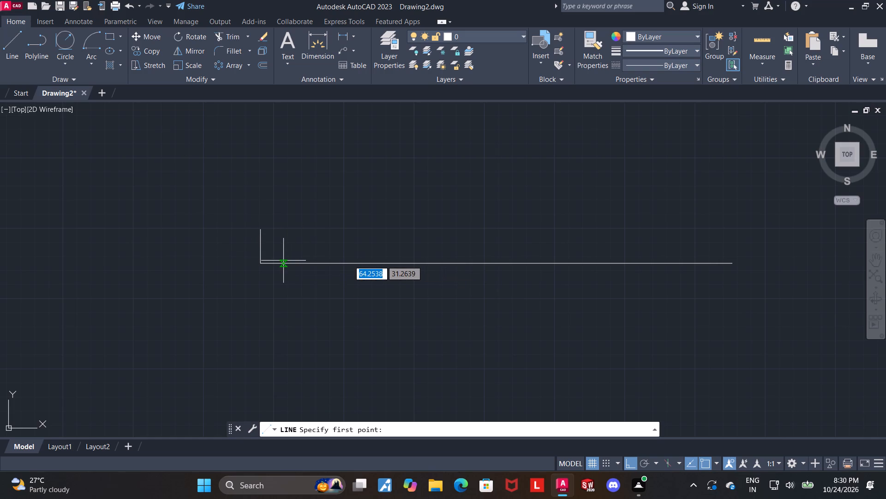
click(262, 263)
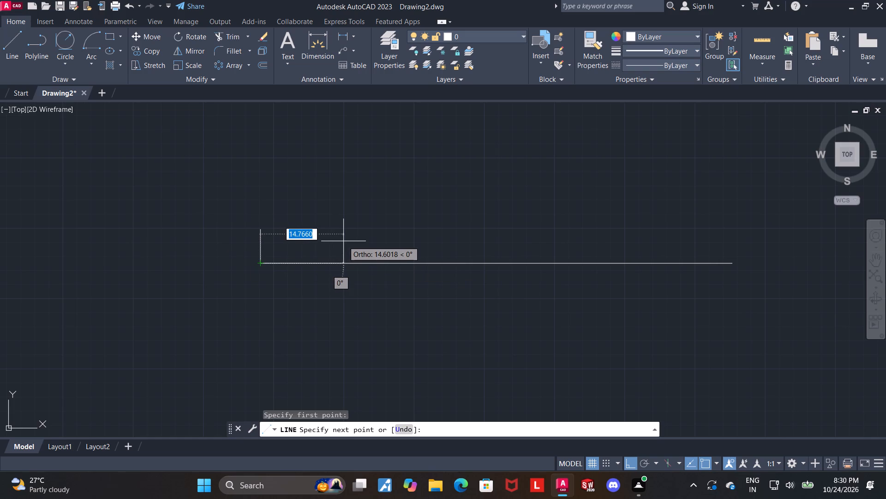
key(6)
key(Return)
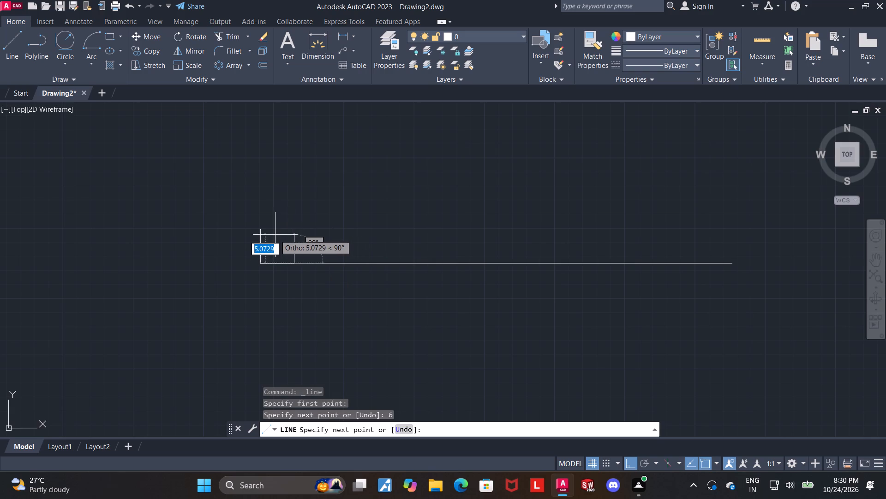
key(F8)
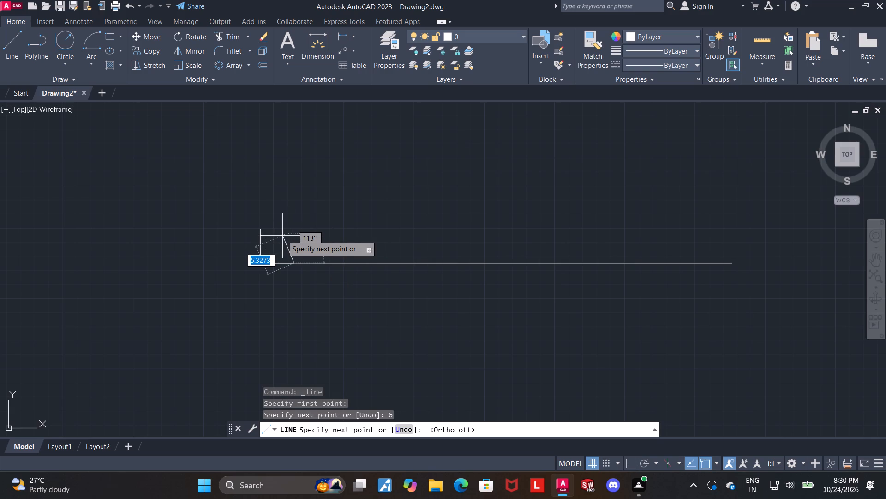
click(262, 231)
key(Escape)
key(Escape)
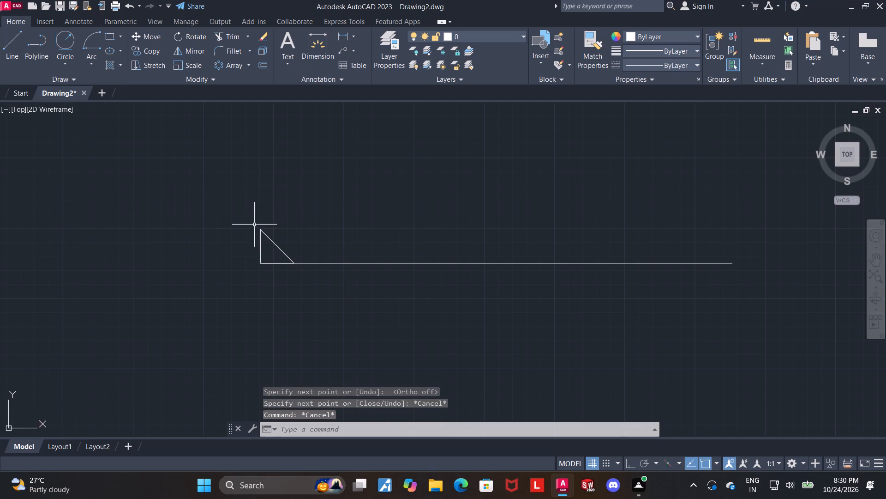
Erase the overlapping 6-unit base segment and trim the left corner outside the diagonal.
click(269, 264)
key(Delete)
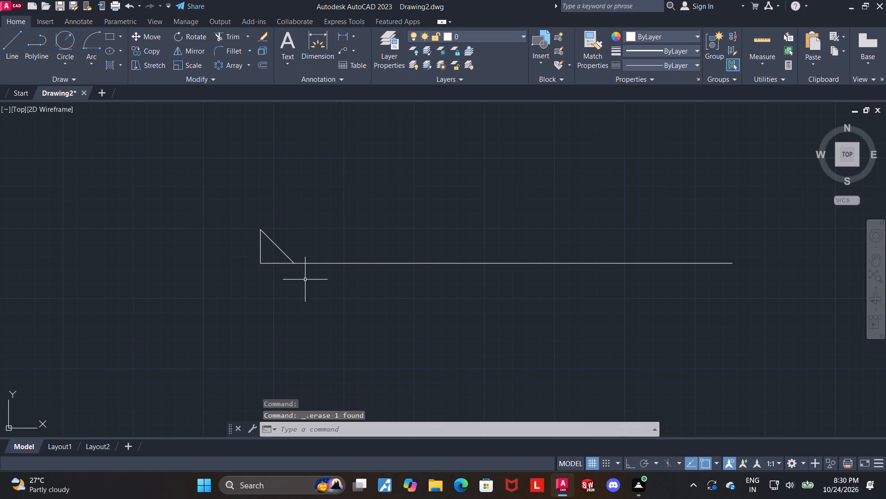
click(216, 40)
drag(282, 275, 228, 237)
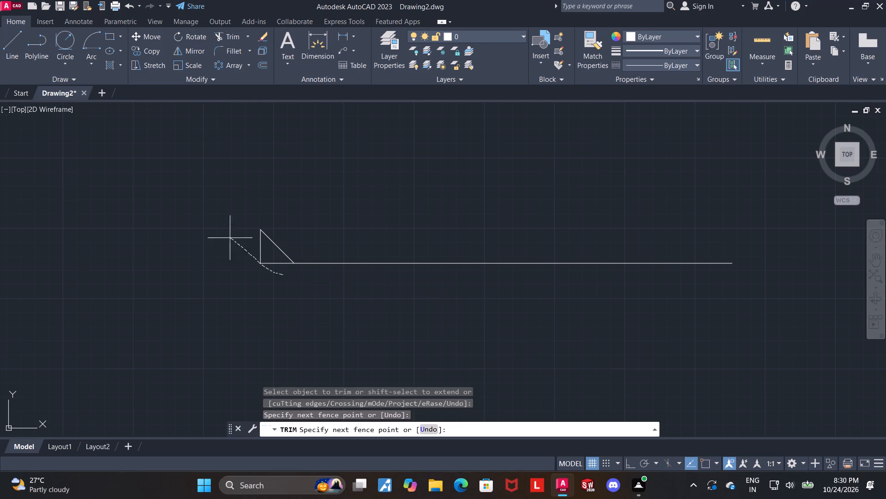
drag(228, 237, 228, 237)
drag(276, 278, 238, 222)
key(Escape)
Draw a 6-unit vertical line upward from the right end of the base line.
middle_drag(363, 242, 230, 249)
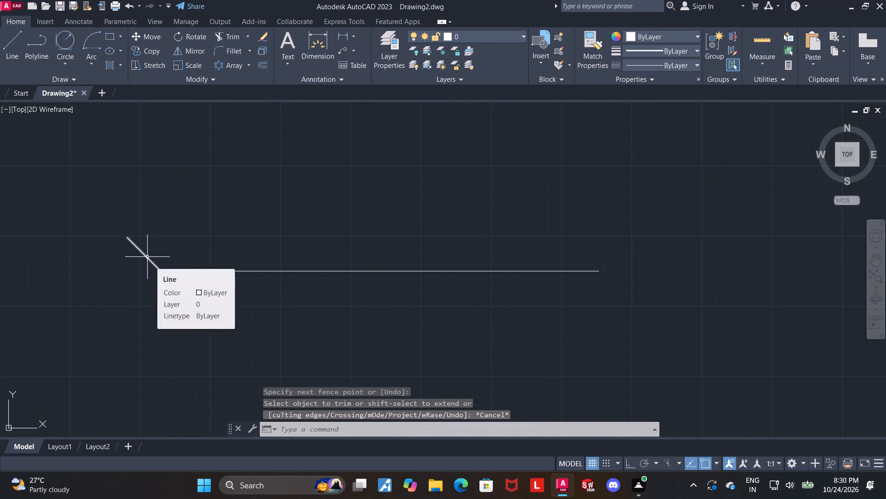
scroll(158, 257, down, 2)
middle_drag(289, 211, 302, 234)
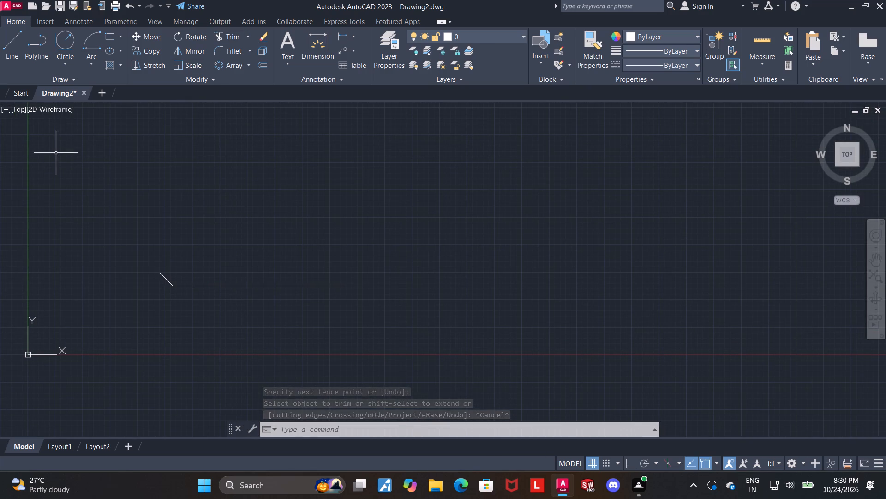
click(9, 38)
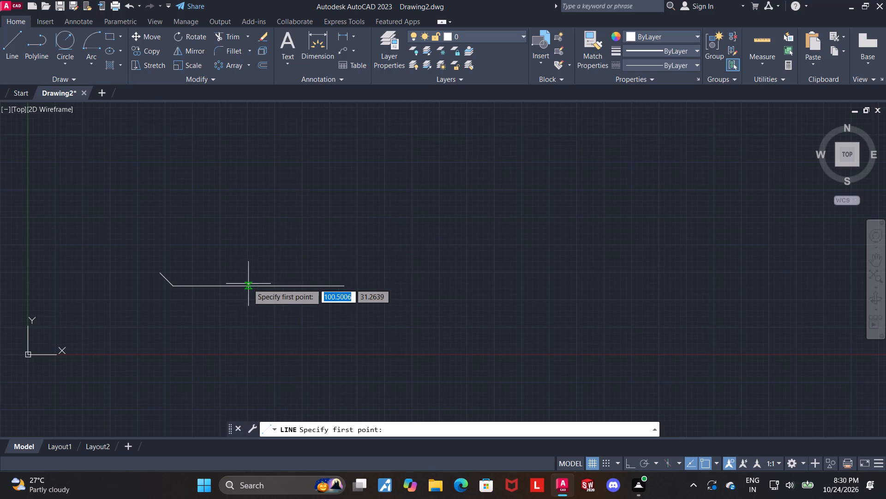
drag(343, 287, 345, 281)
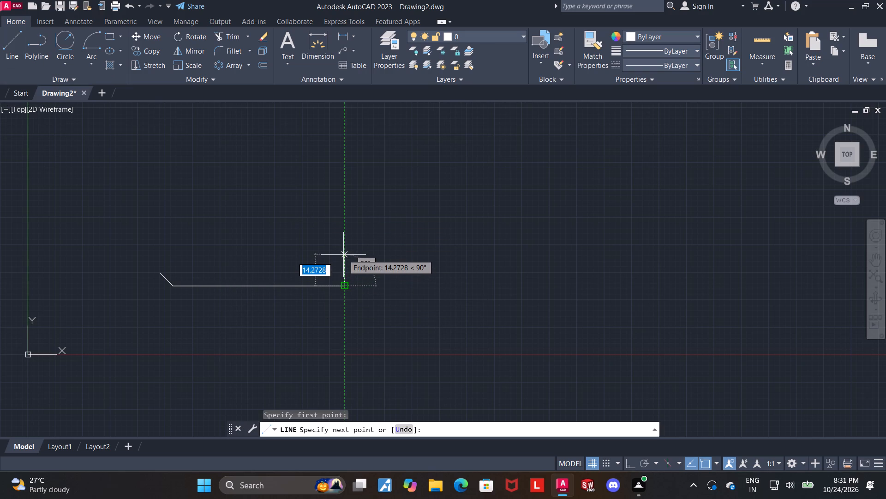
key(6)
key(Return)
key(Escape)
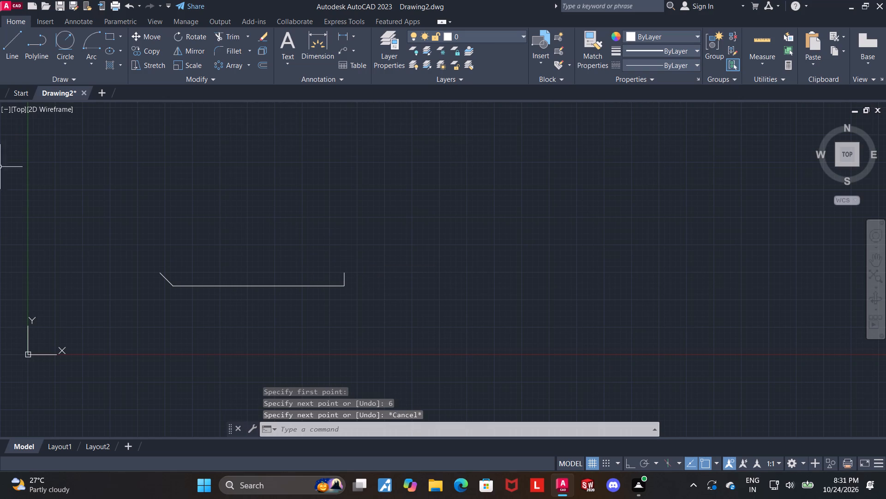
Draw a line 6 units inward from the base's right corner, continuing diagonally to the top of the right vertical line.
click(10, 49)
scroll(272, 255, up, 1)
click(384, 303)
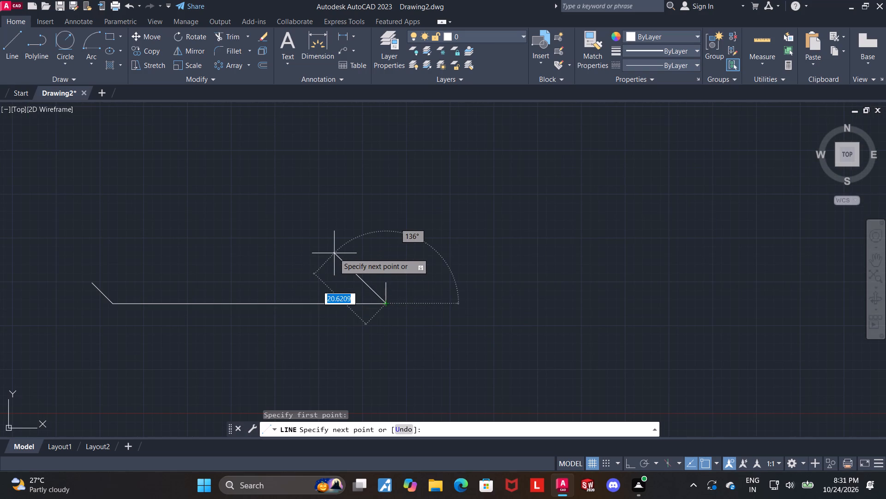
key(F8)
key(6)
key(Return)
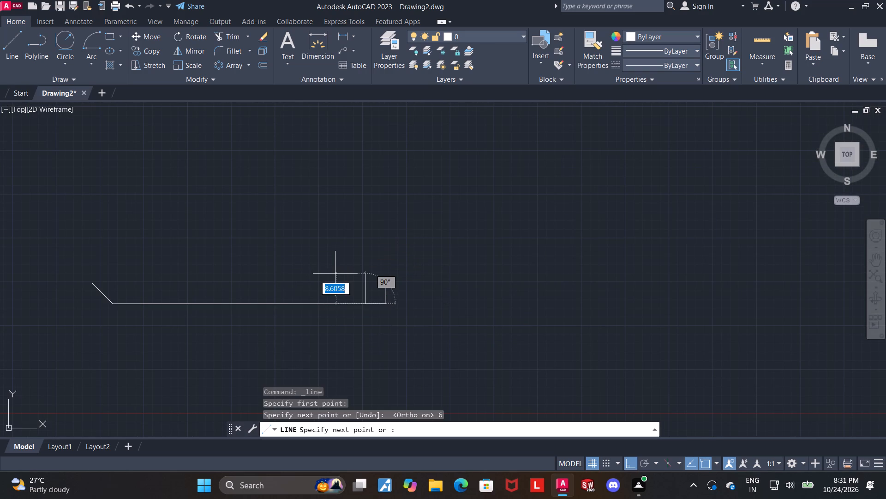
key(F8)
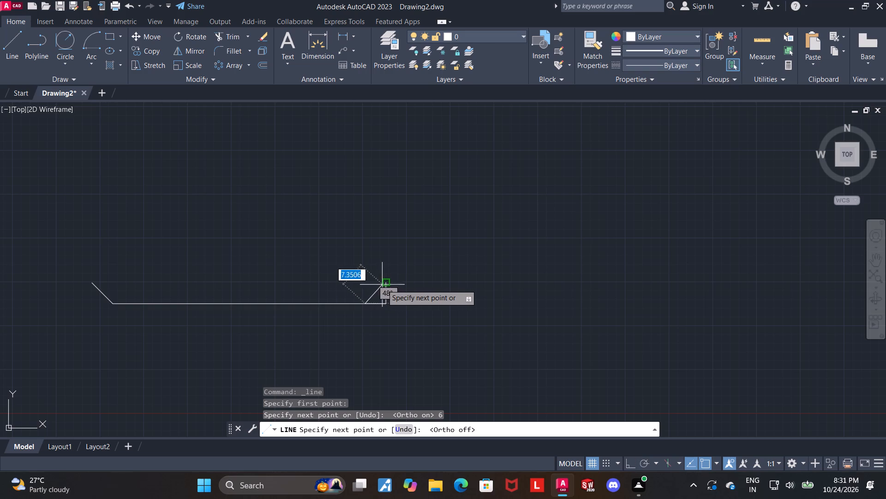
click(385, 284)
key(Escape)
key(Escape)
Trim the vertical and base segments at the right corner outside the diagonal.
click(231, 41)
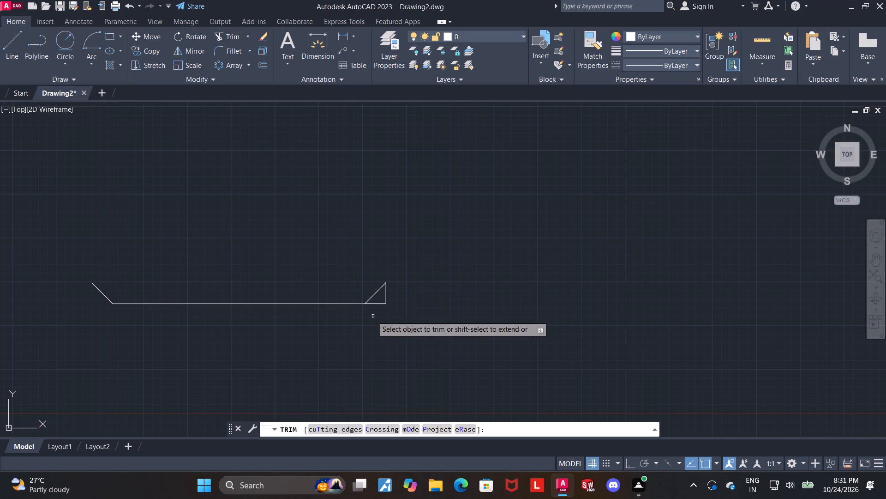
drag(373, 313, 401, 287)
key(Escape)
Draw a 53-unit vertical line upward from the midpoint of the base line with Ortho on.
middle_drag(374, 307, 425, 291)
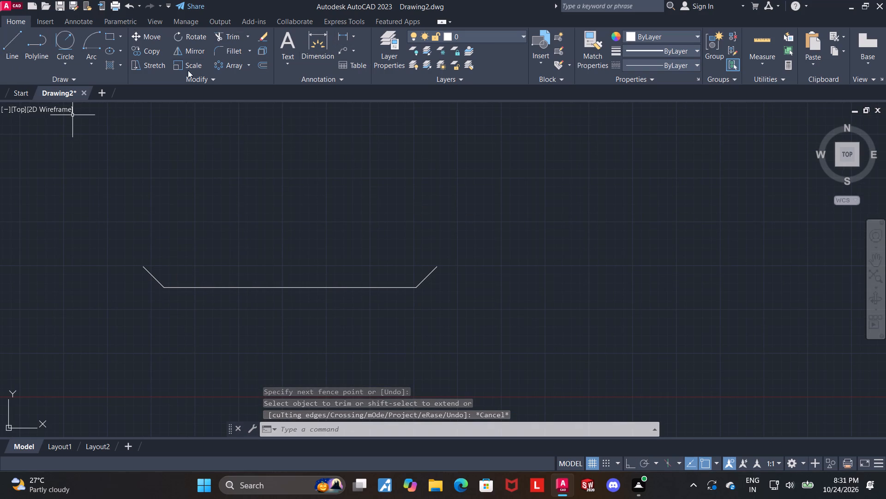
click(9, 38)
click(288, 291)
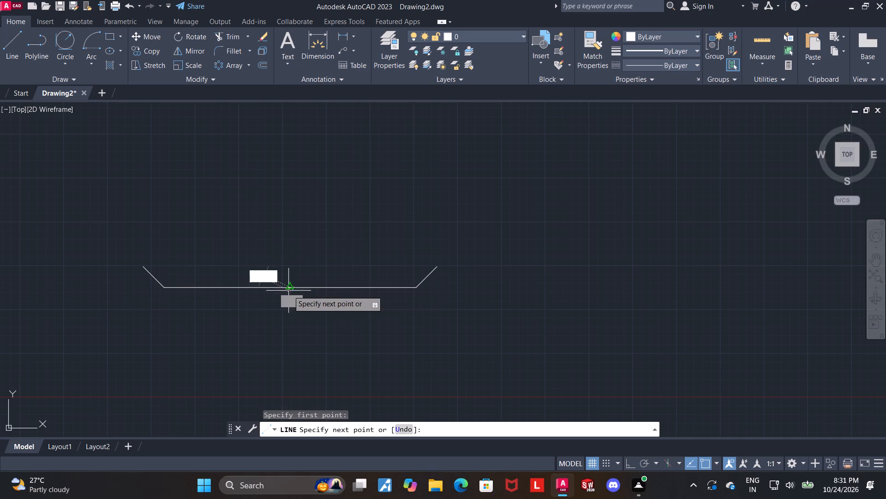
scroll(288, 291, down, 3)
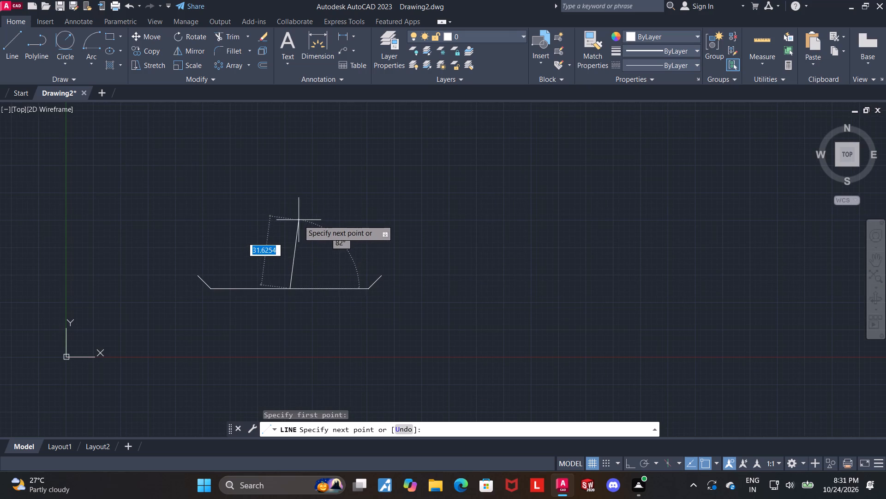
key(F8)
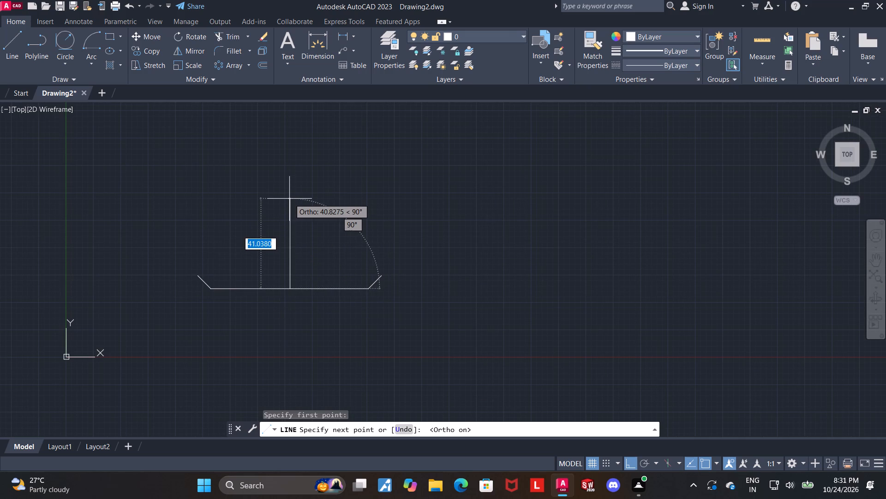
text(53)
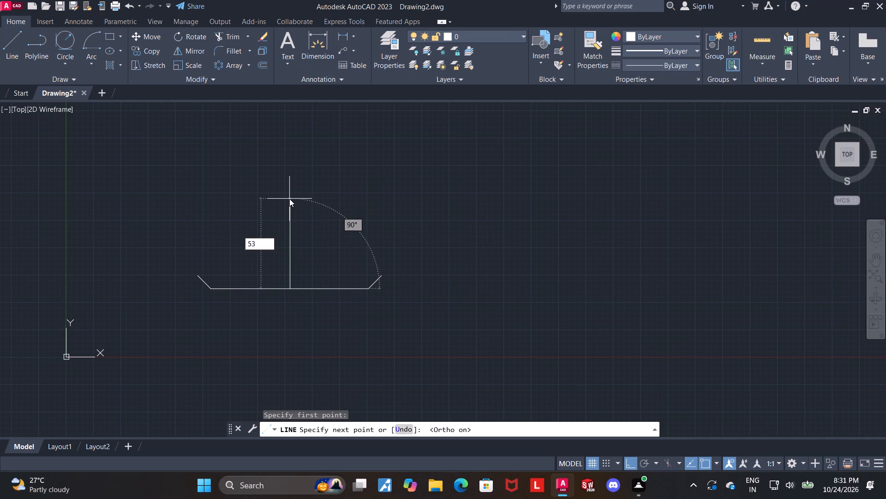
key(Return)
key(Escape)
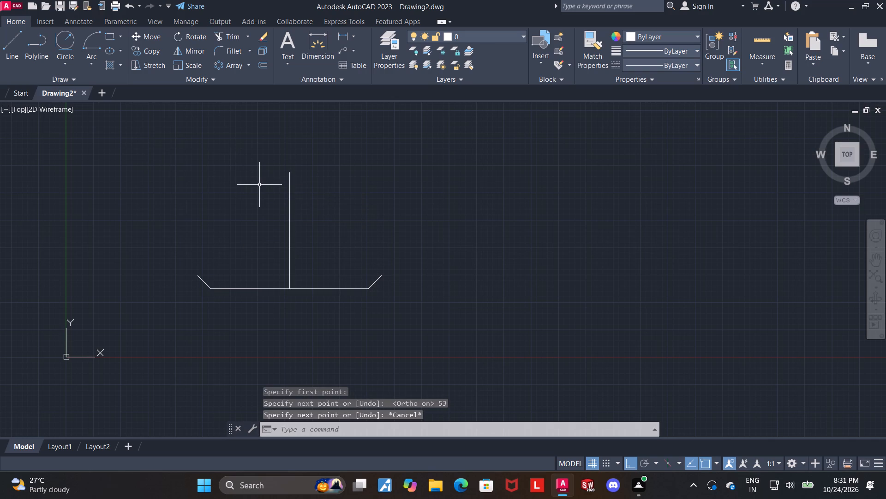
scroll(275, 180, up, 1)
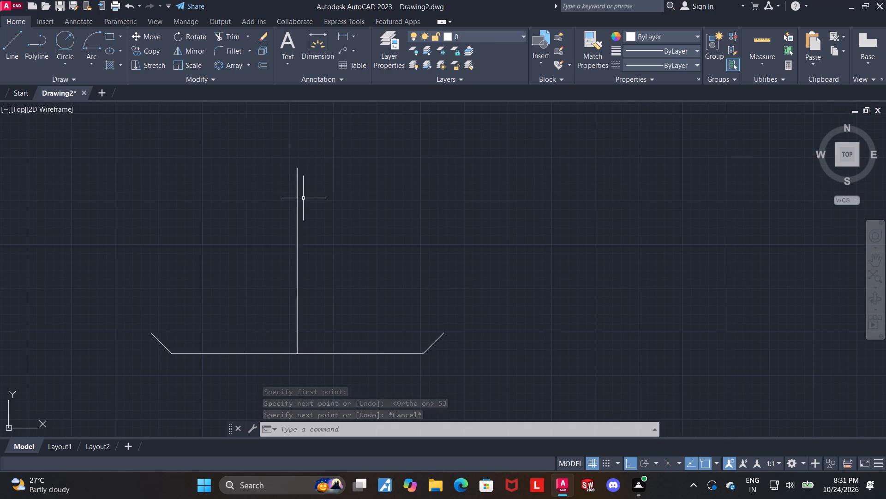
Load the ACAD_ISO04W100 (ISO long-dash dot) linetype into the drawing.
click(297, 197)
click(671, 63)
click(662, 126)
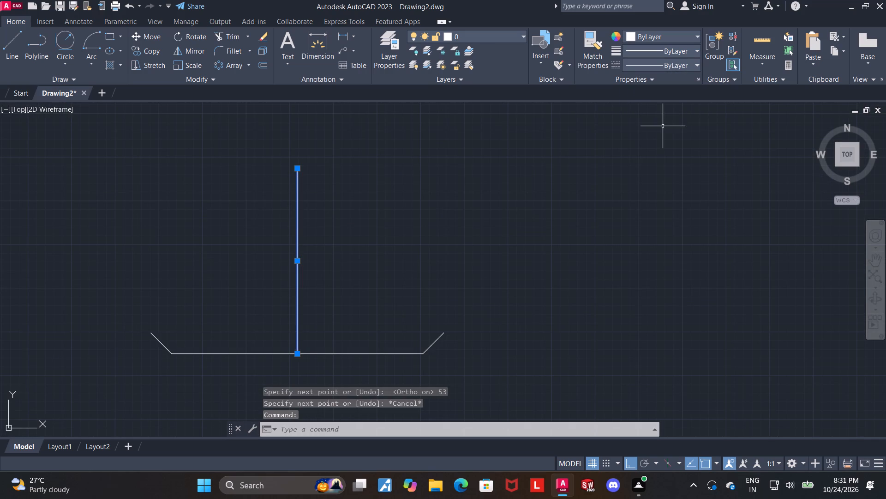
click(660, 64)
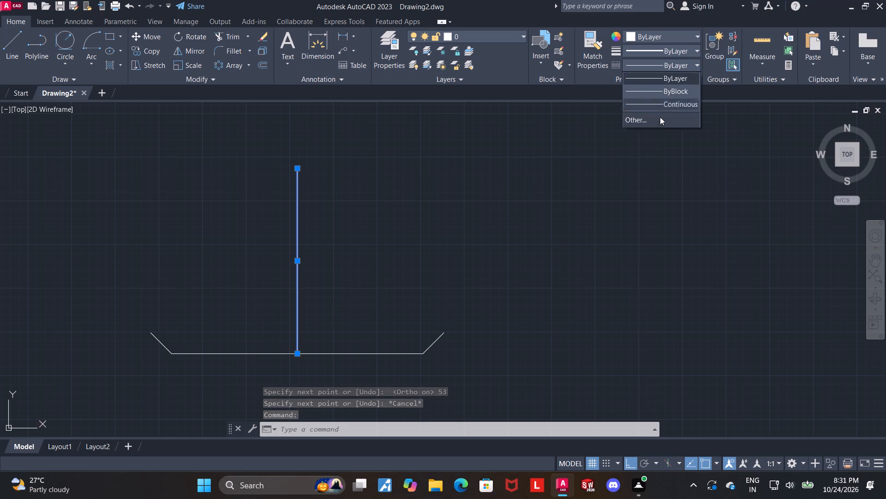
click(660, 124)
click(537, 139)
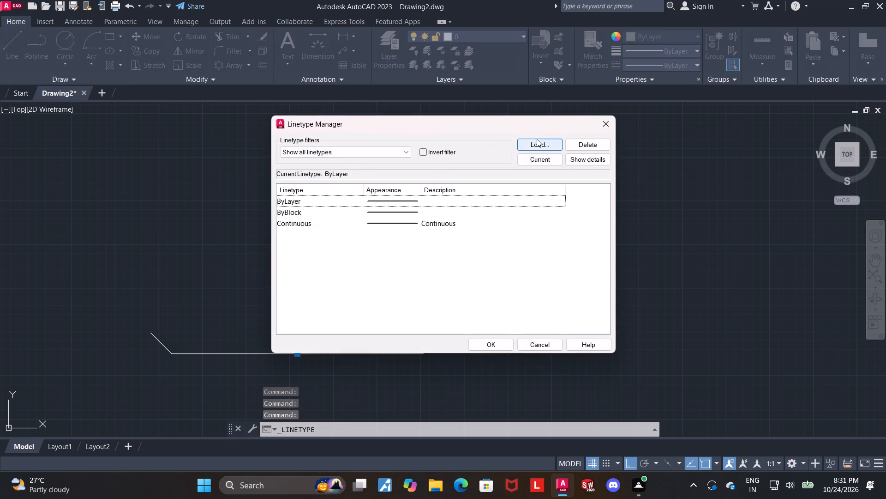
double_click(462, 236)
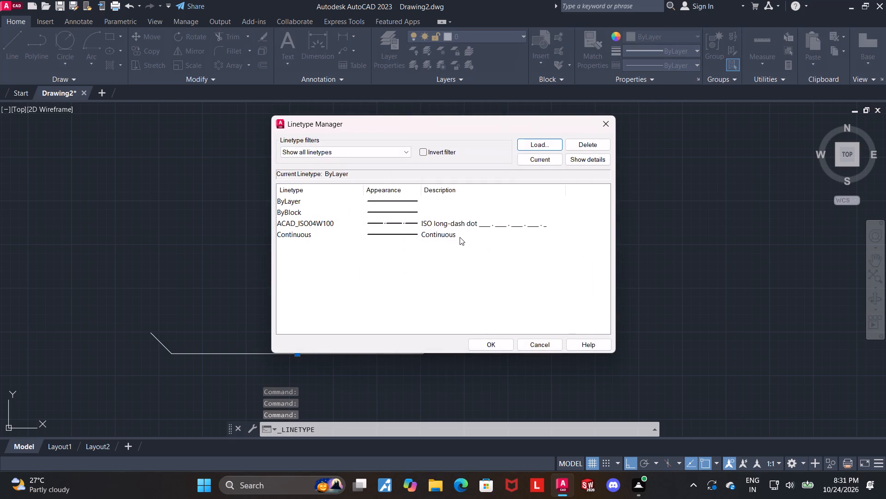
click(488, 349)
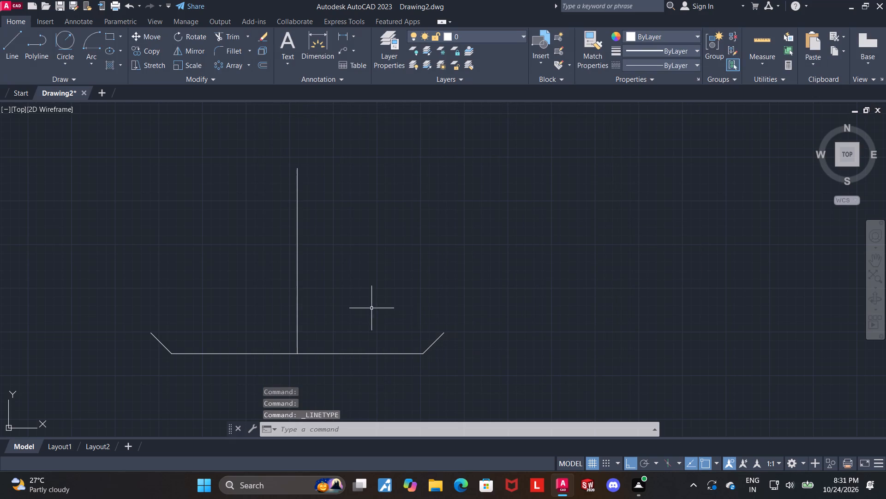
Assign the ACAD_ISO04W100 linetype and the colour Cyan to the vertical centre line.
click(371, 308)
click(288, 259)
click(672, 61)
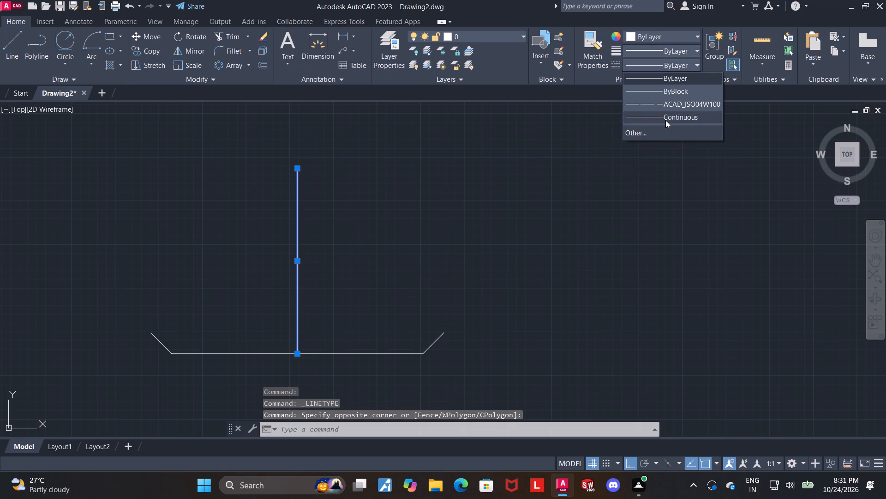
click(666, 106)
click(663, 37)
click(666, 144)
key(Escape)
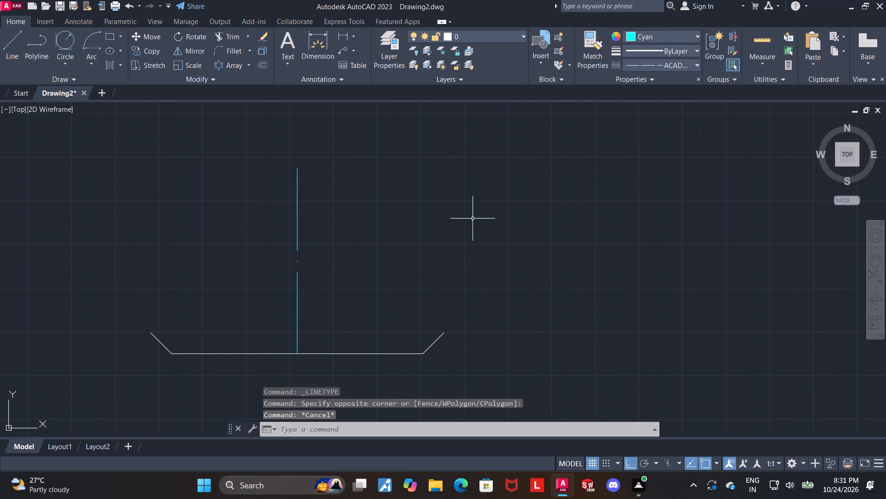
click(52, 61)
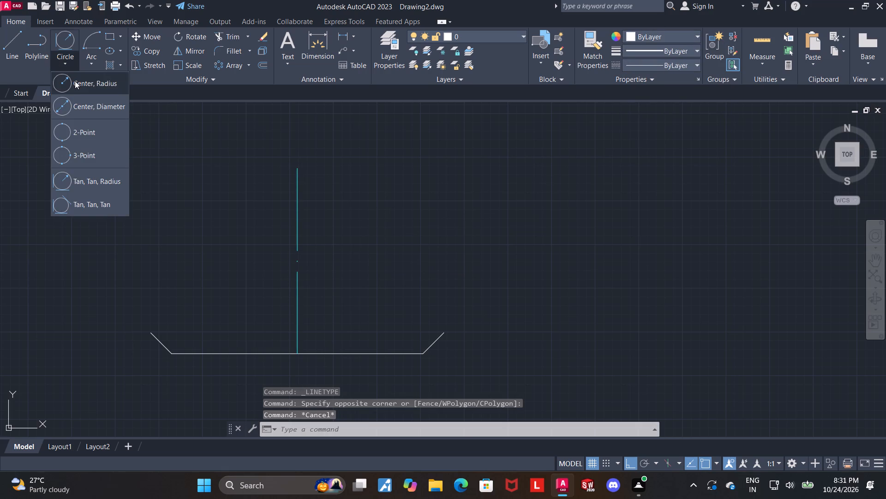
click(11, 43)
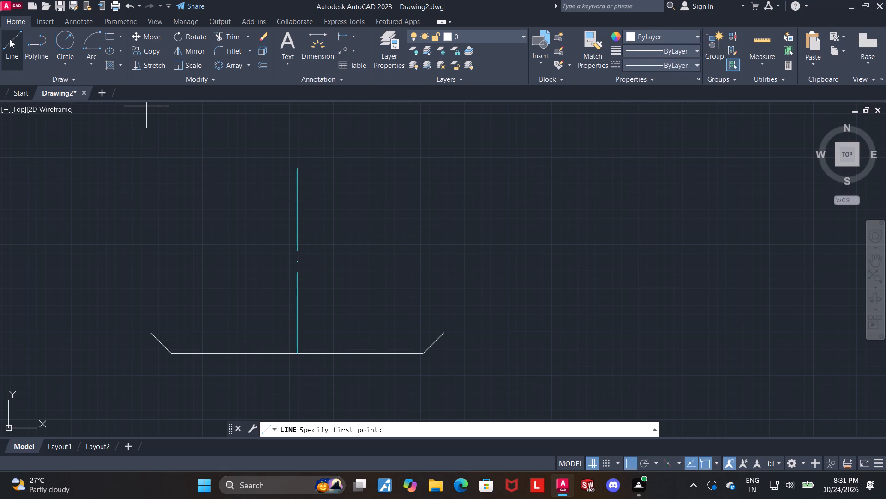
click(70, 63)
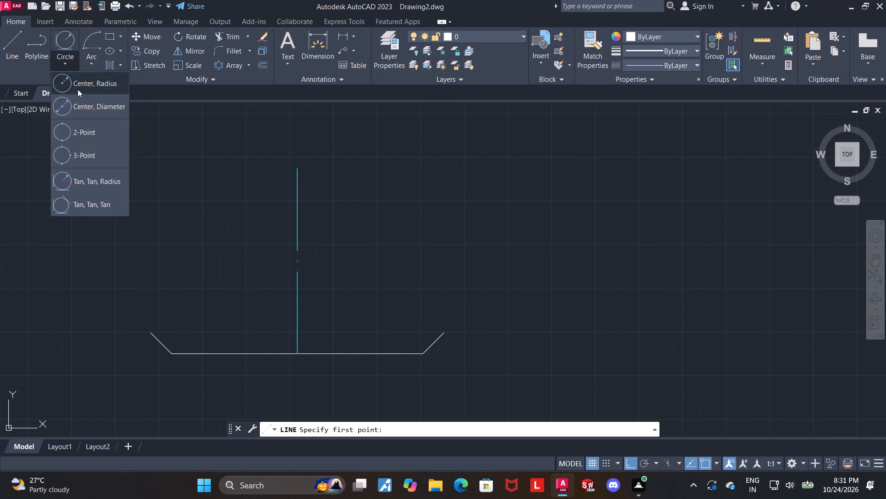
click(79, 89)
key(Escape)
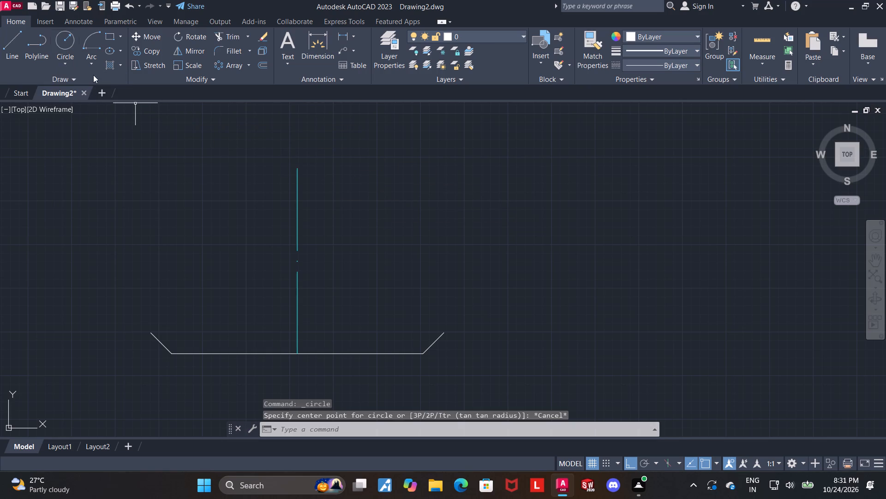
Draw an 18-unit vertical helper line downward from the top end of the centre line.
click(14, 48)
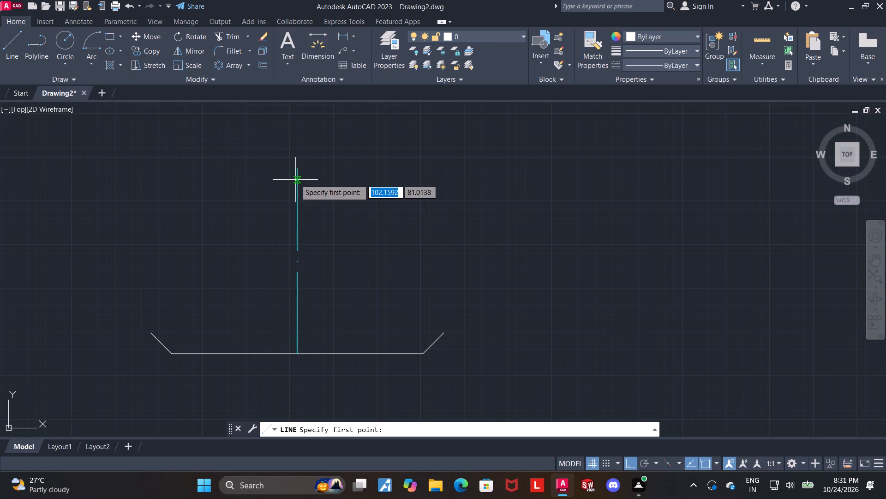
click(295, 170)
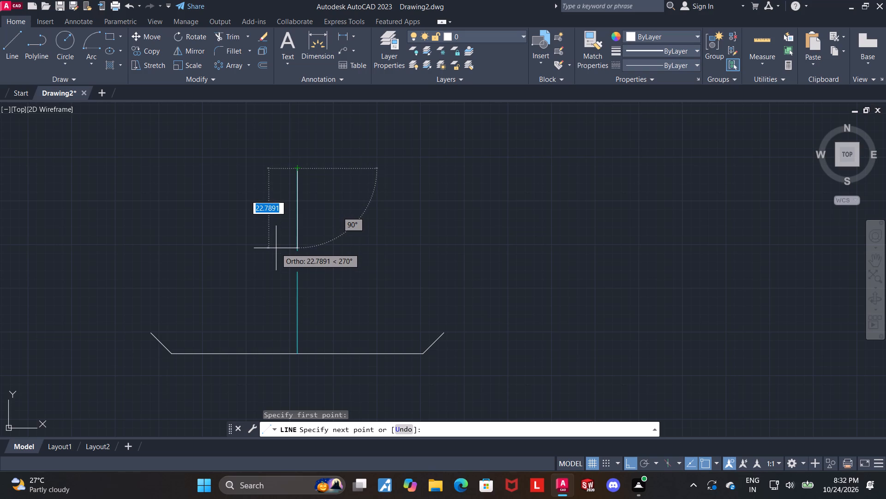
key(1)
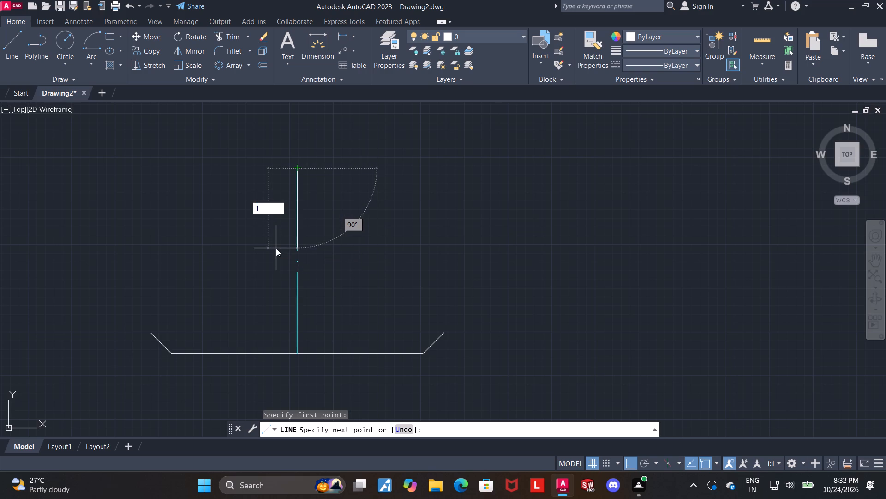
key(8)
key(Return)
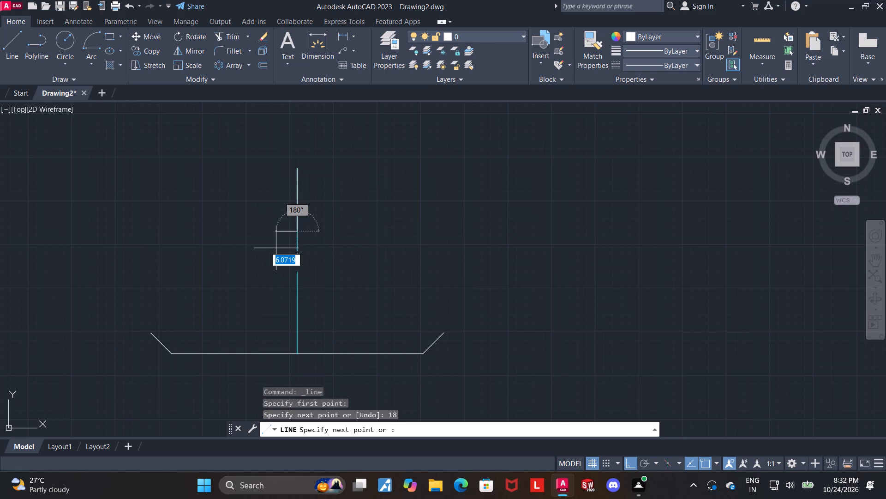
key(Escape)
key(Escape)
Draw a circle of diameter 6 centred on the lower end of the 18-unit helper line.
scroll(310, 221, up, 2)
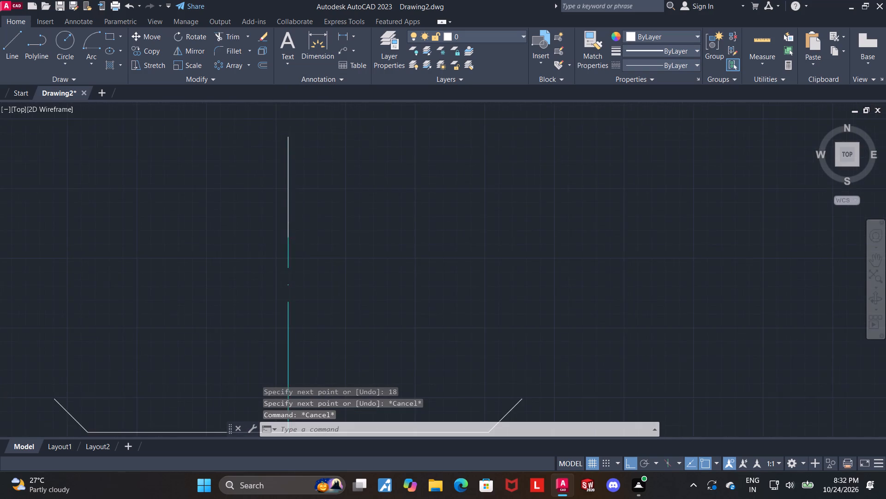
click(59, 38)
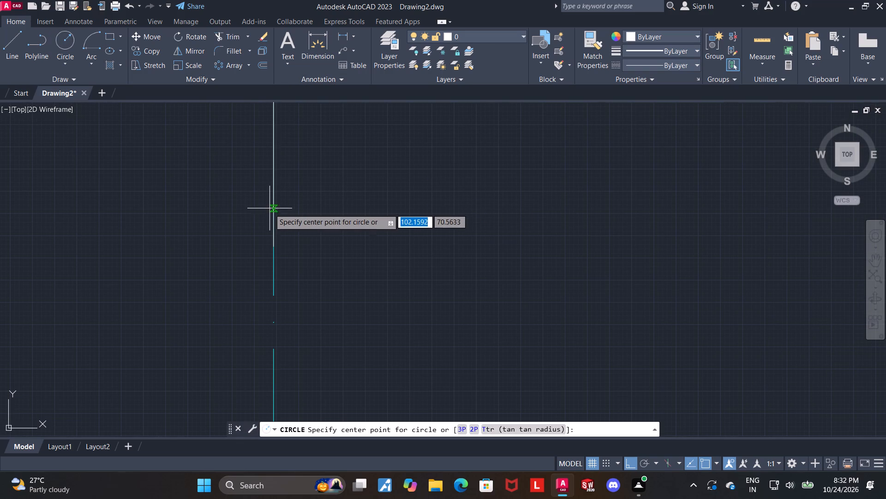
click(270, 243)
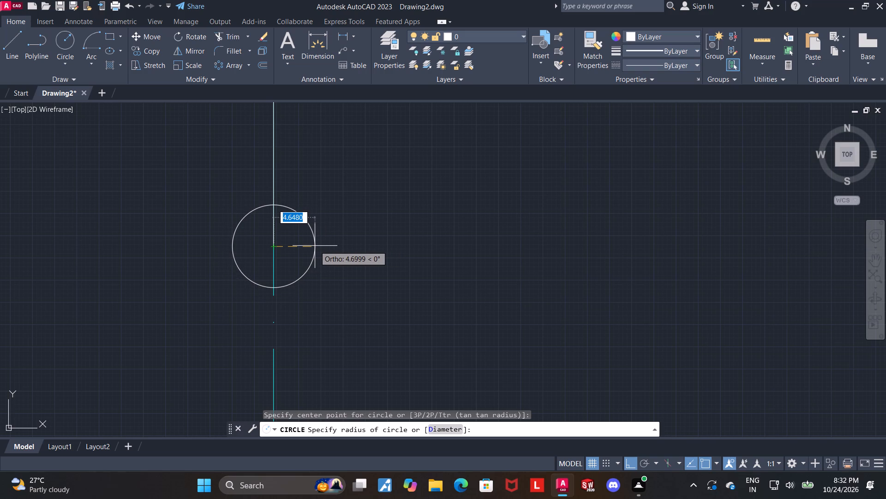
key(d)
key(Return)
key(6)
key(Return)
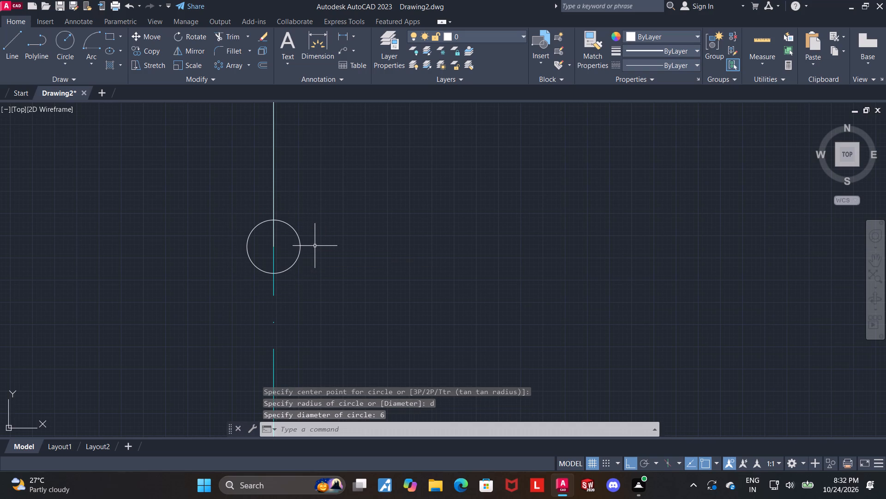
key(Escape)
Delete the 18-unit helper line above the circle's centre.
scroll(311, 247, down, 2)
scroll(304, 198, up, 2)
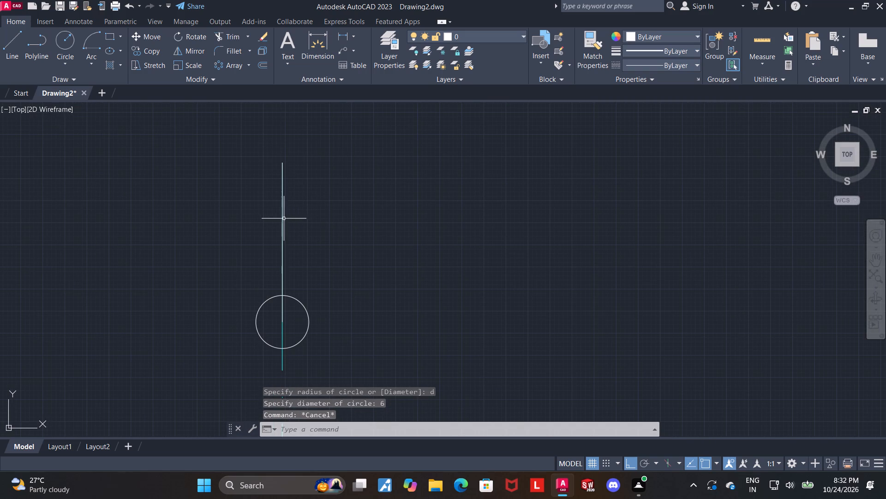
click(283, 219)
key(Delete)
Draw vertical lines upward from the circle's left and right quadrants past the centre line's top, the right one about 21.5 units long.
click(5, 48)
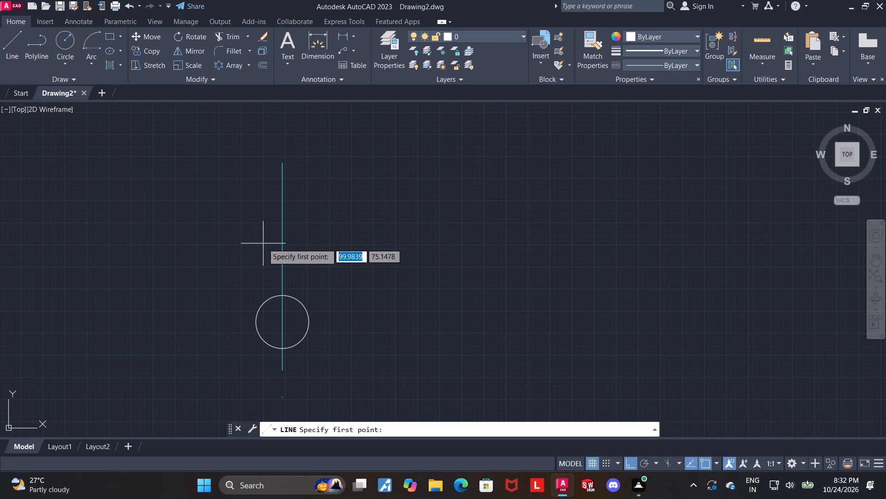
click(256, 323)
click(255, 142)
key(Escape)
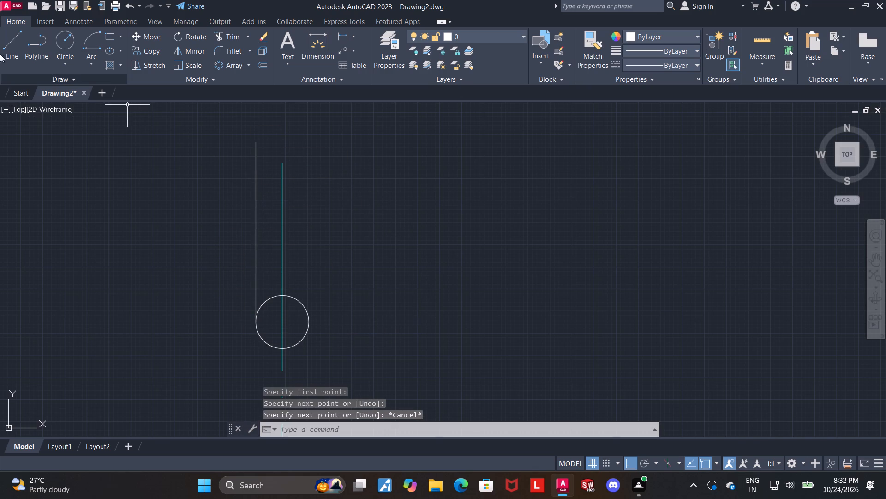
click(1, 43)
click(7, 42)
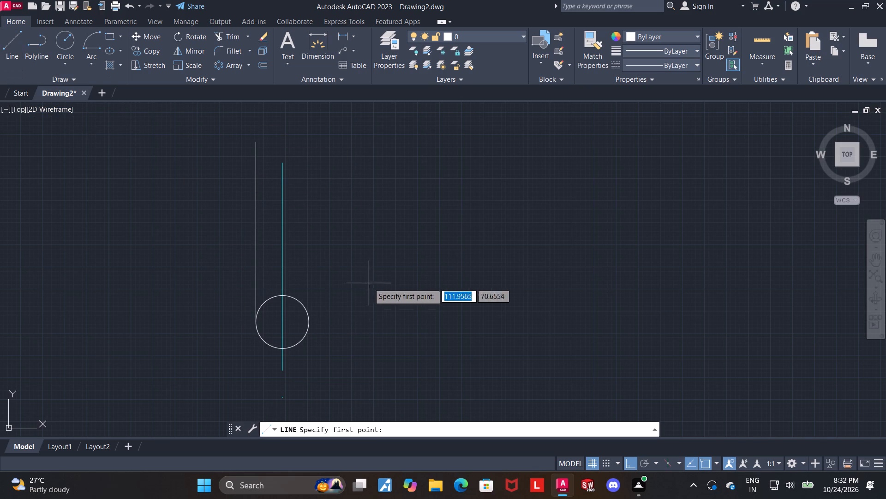
click(307, 322)
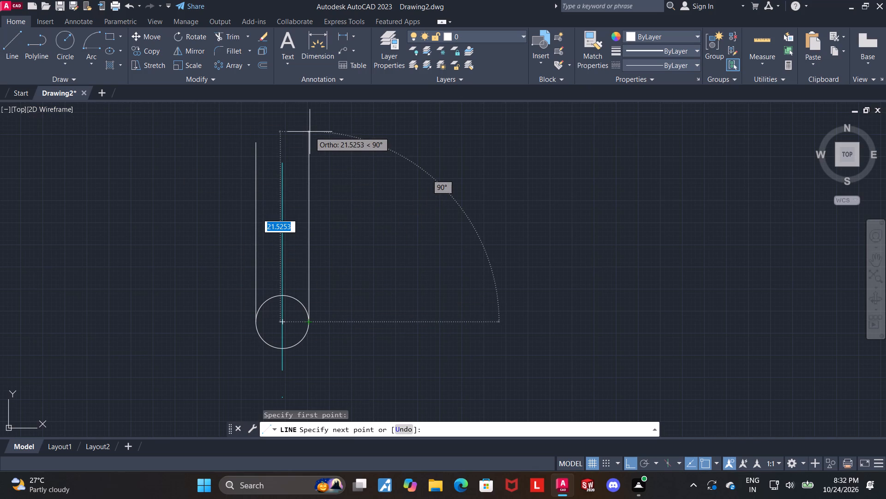
click(310, 132)
key(Escape)
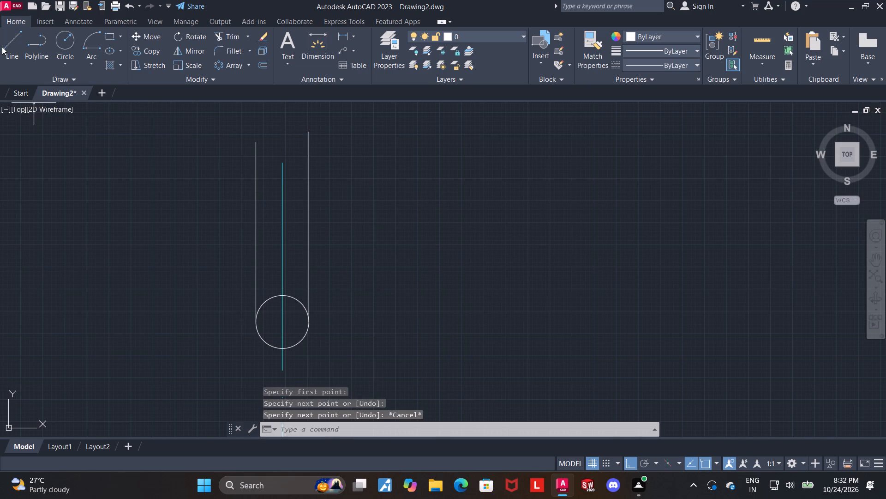
Draw two 11.5-unit horizontal lines from the centre line's top end, one to each side.
click(2, 47)
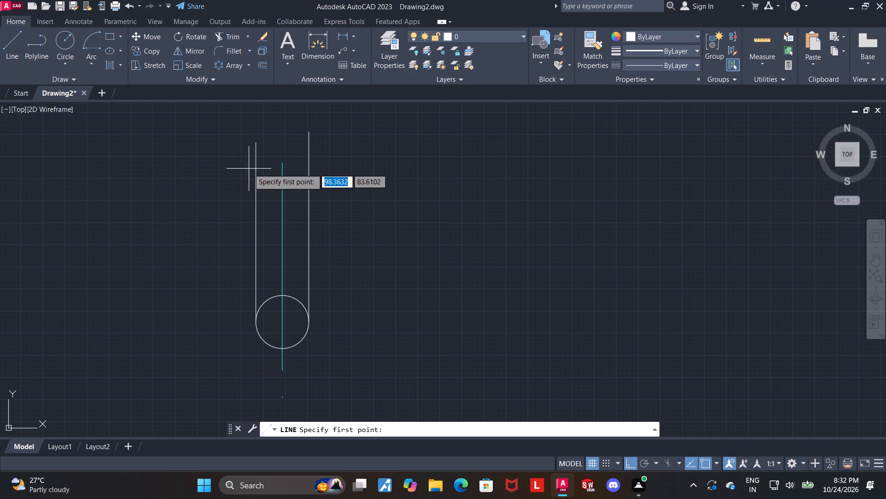
drag(284, 165, 278, 165)
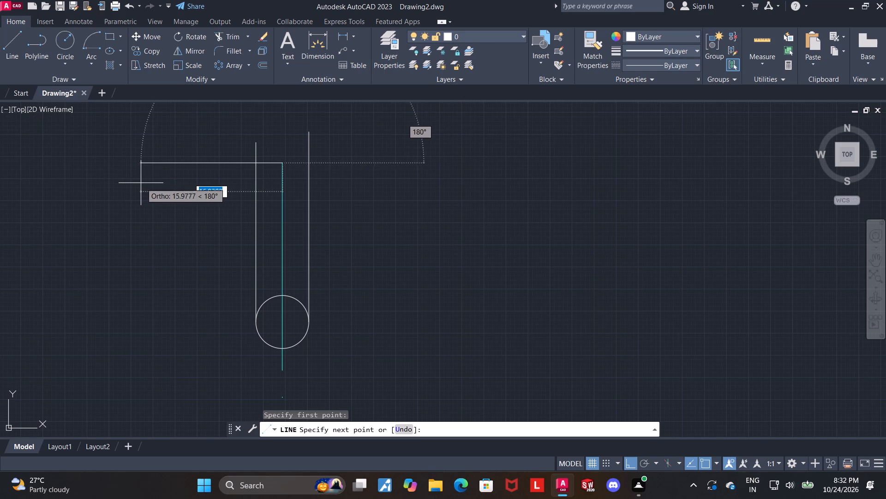
text(11.5)
key(Return)
key(Escape)
click(6, 52)
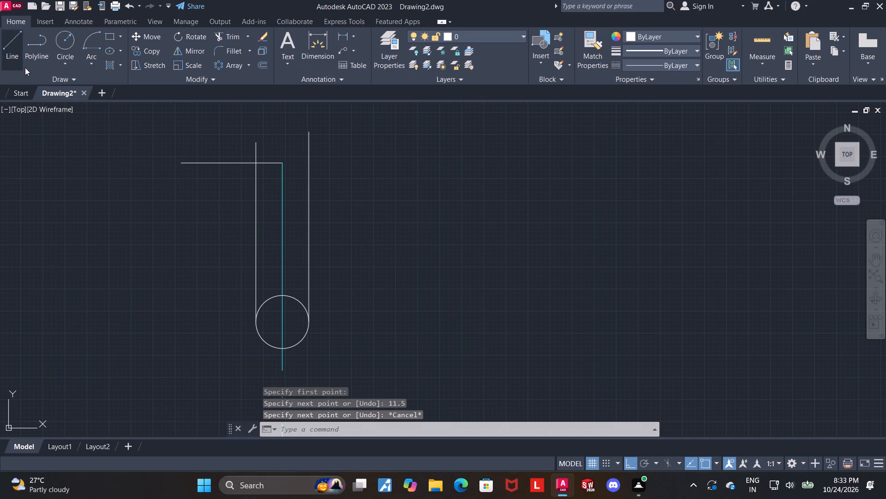
click(281, 164)
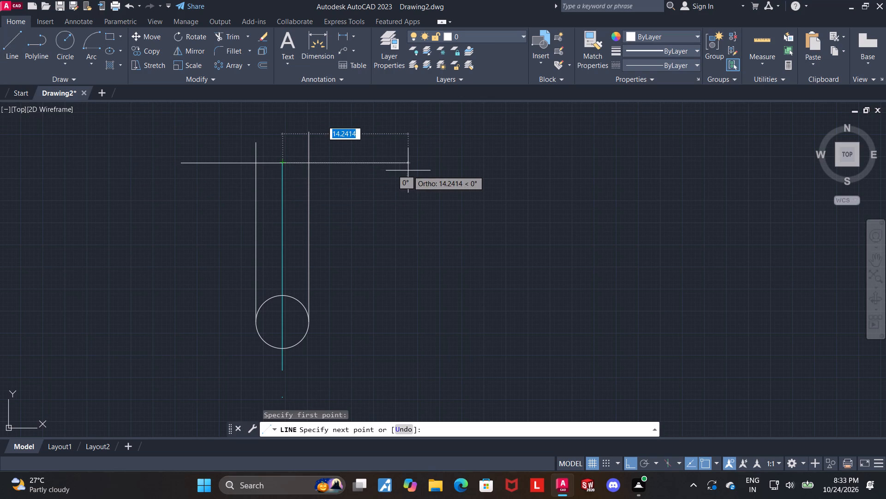
text(11.5)
key(Return)
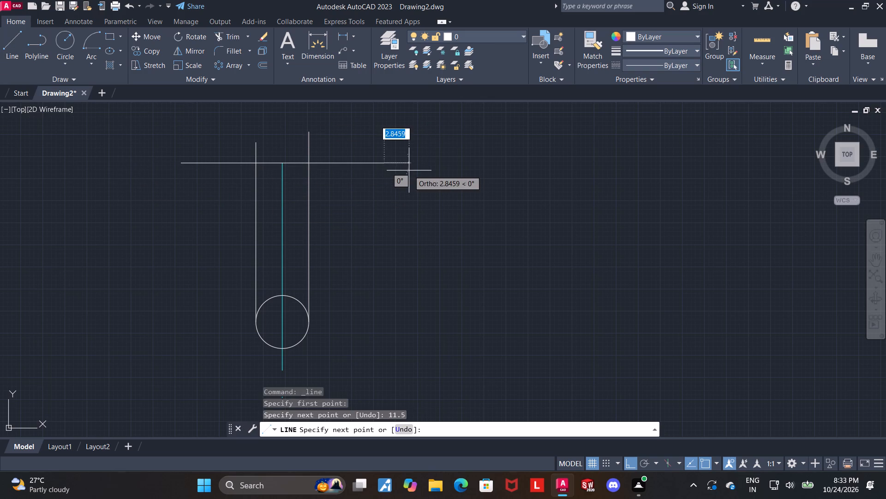
key(Escape)
Trim the slot's vertical lines above the top edge and the top edge's segments between them.
click(223, 40)
drag(365, 130, 254, 137)
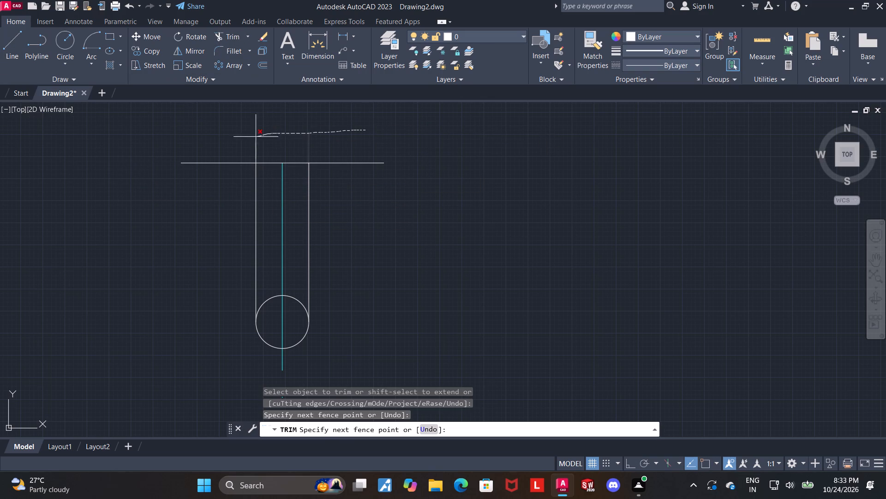
drag(254, 137, 270, 144)
drag(270, 152, 266, 167)
drag(296, 152, 295, 196)
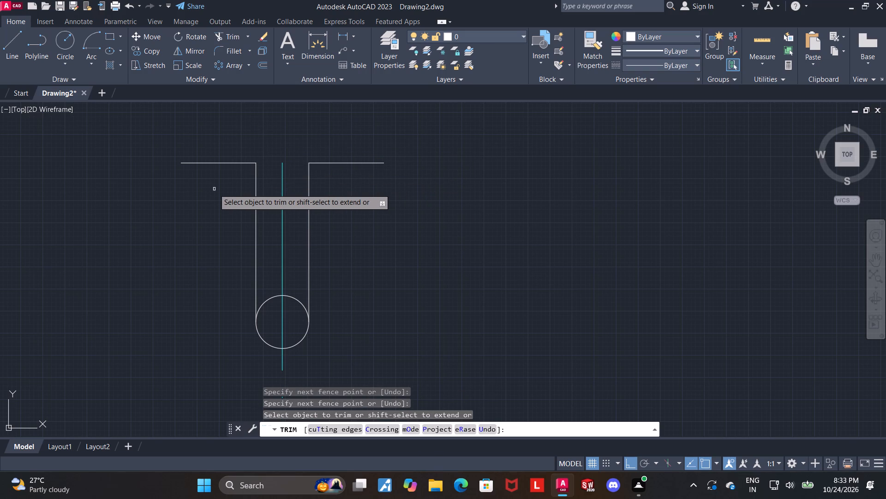
key(Escape)
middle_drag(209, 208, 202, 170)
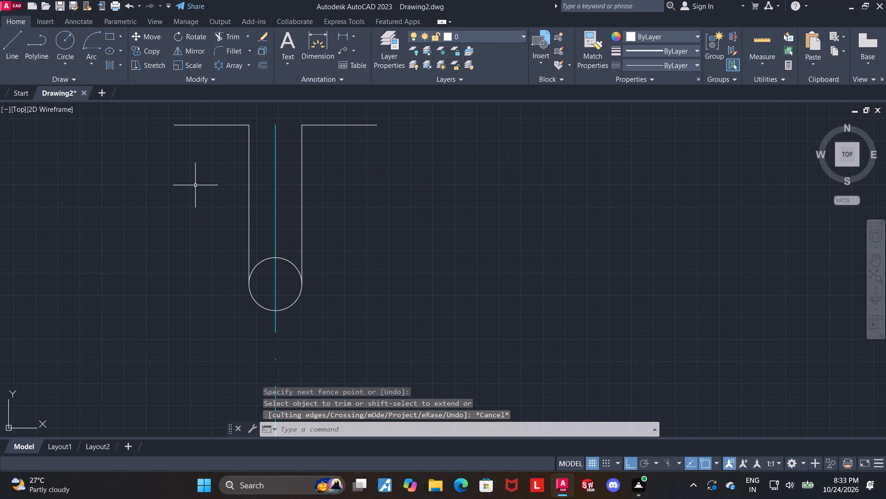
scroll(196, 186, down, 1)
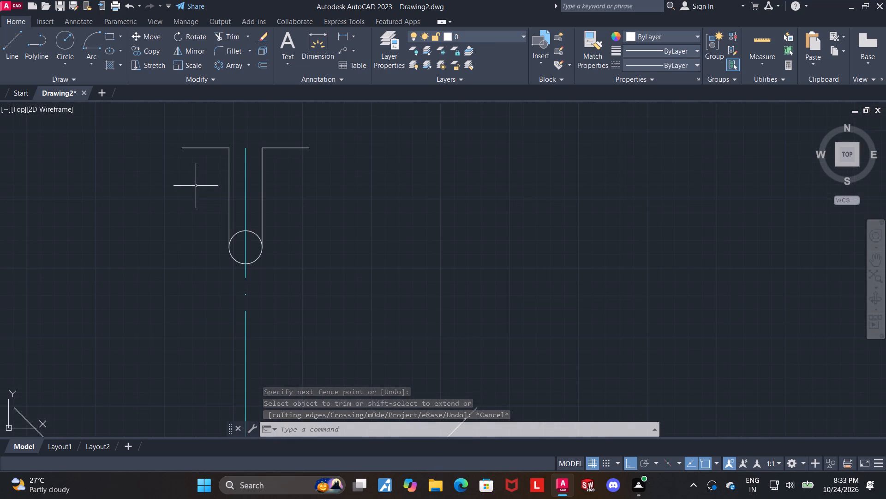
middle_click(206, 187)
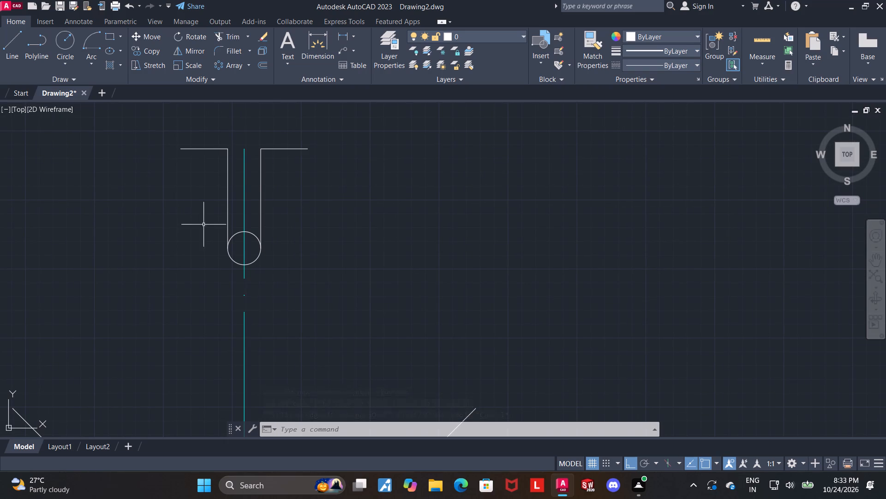
Trim away the upper half of the circle inside the slot, leaving a rounded slot bottom.
scroll(223, 231, up, 1)
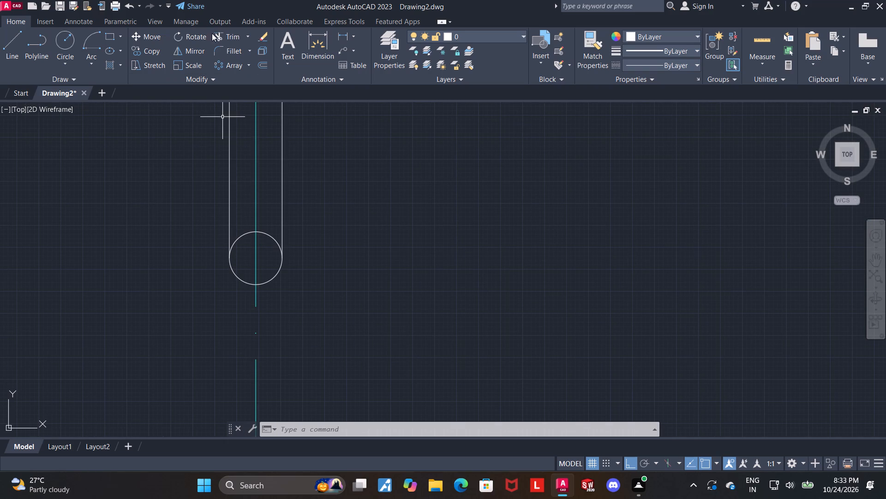
click(222, 37)
click(245, 235)
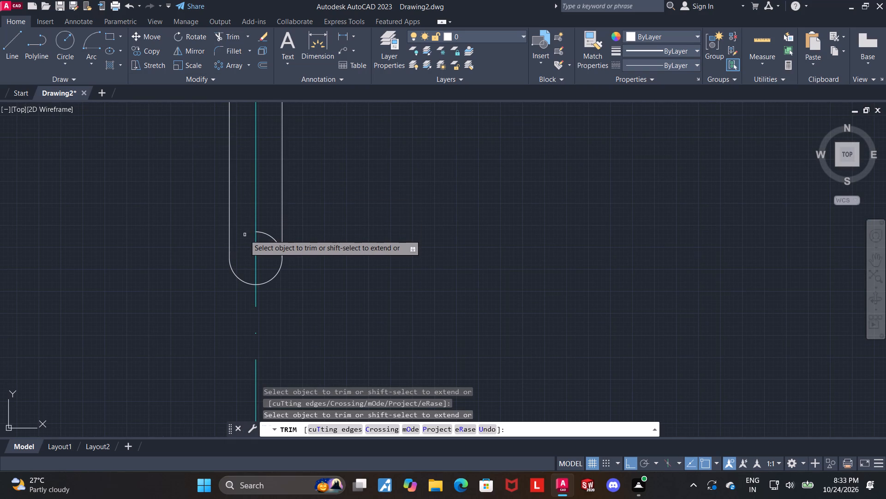
click(265, 235)
key(Escape)
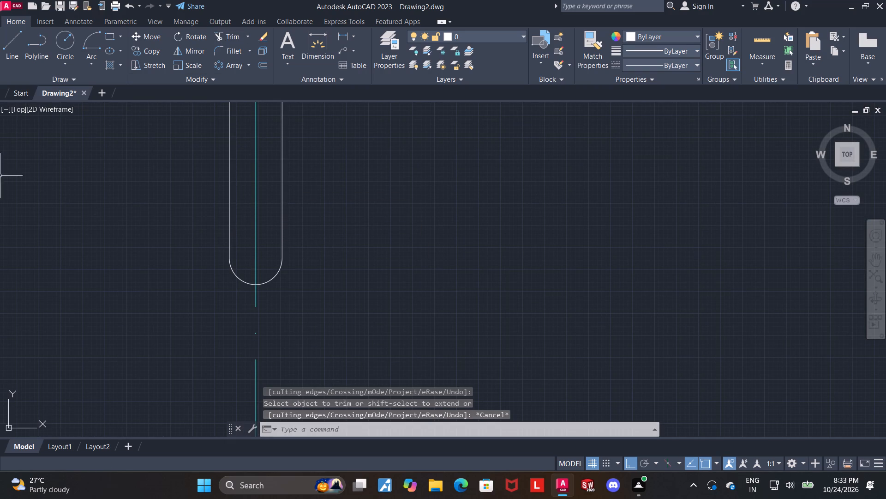
Draw two 22.5-unit horizontal lines from the centre of the slot's bottom arc, one to each side.
click(4, 38)
click(255, 261)
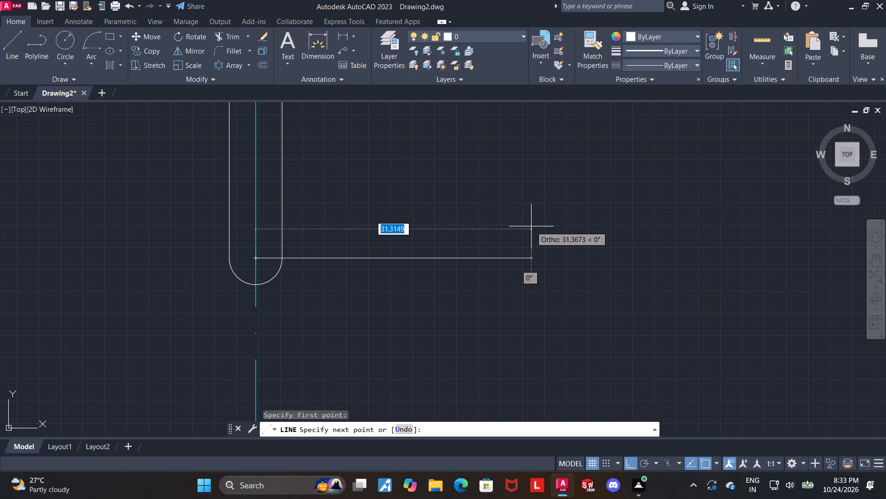
text(22.5)
key(Return)
key(Escape)
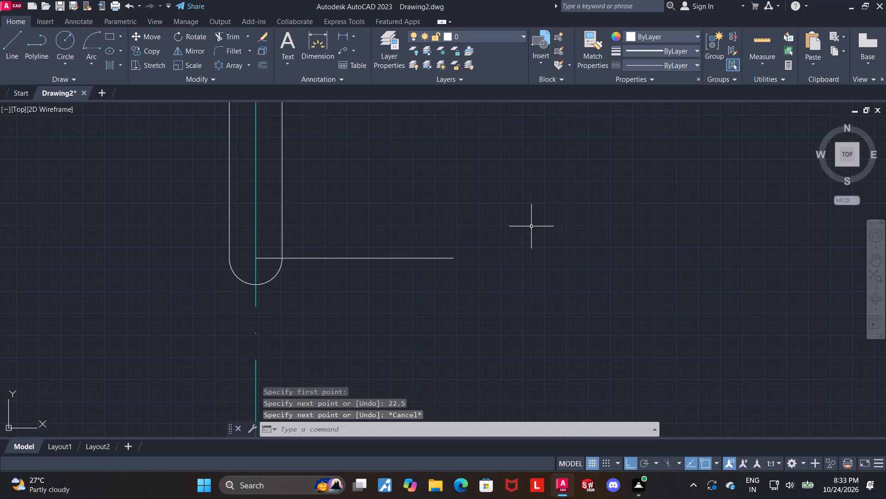
click(21, 40)
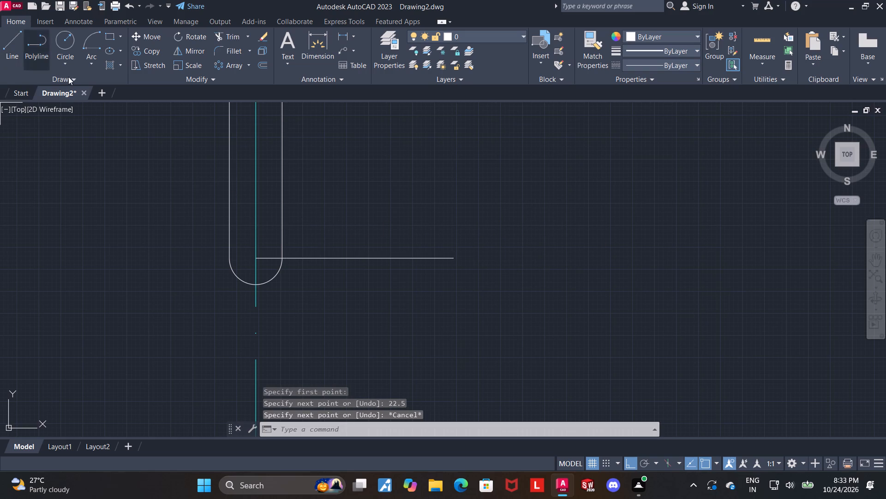
click(255, 255)
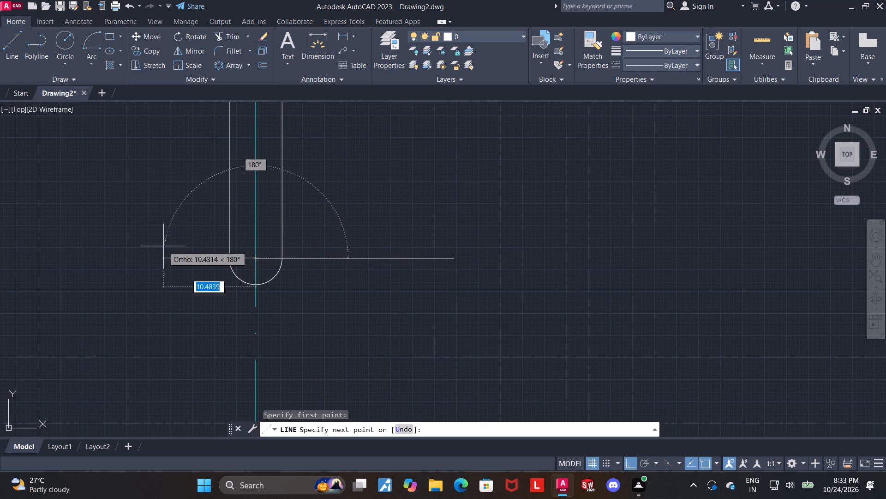
text(22.5)
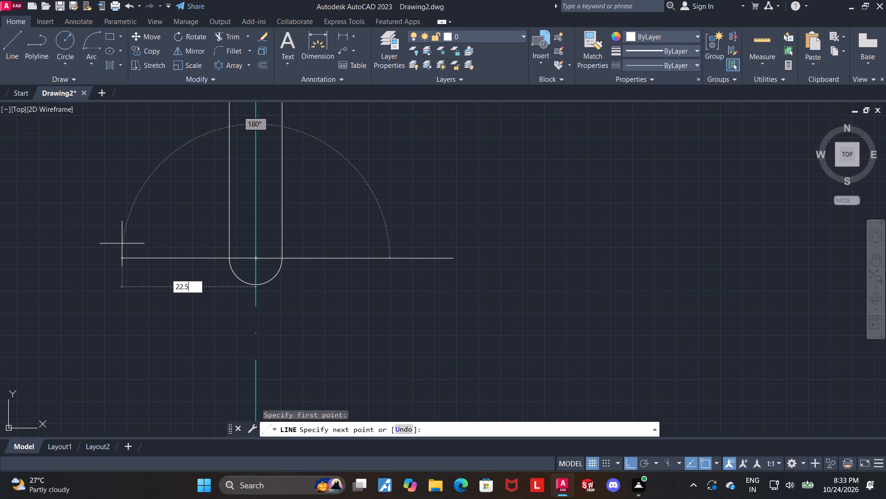
key(Return)
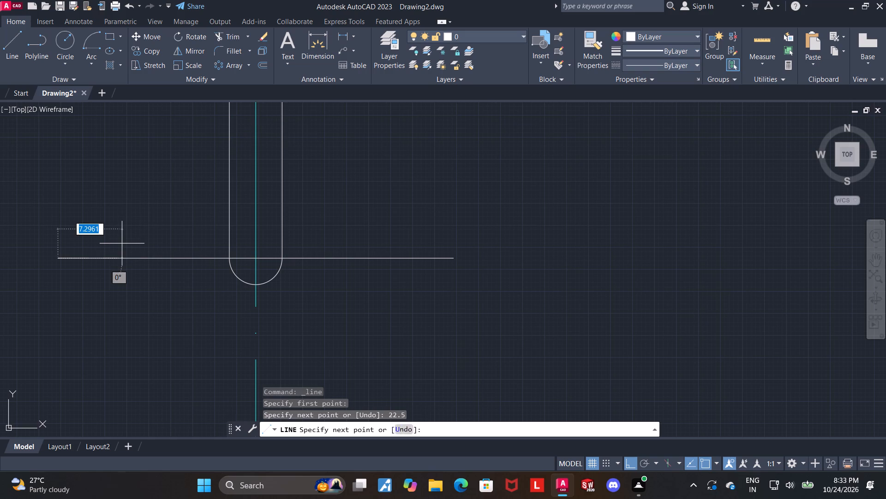
key(Escape)
Draw a circle of radius 8 centred on the right end of the horizontal line through the slot.
scroll(130, 244, down, 1)
middle_drag(268, 224, 292, 224)
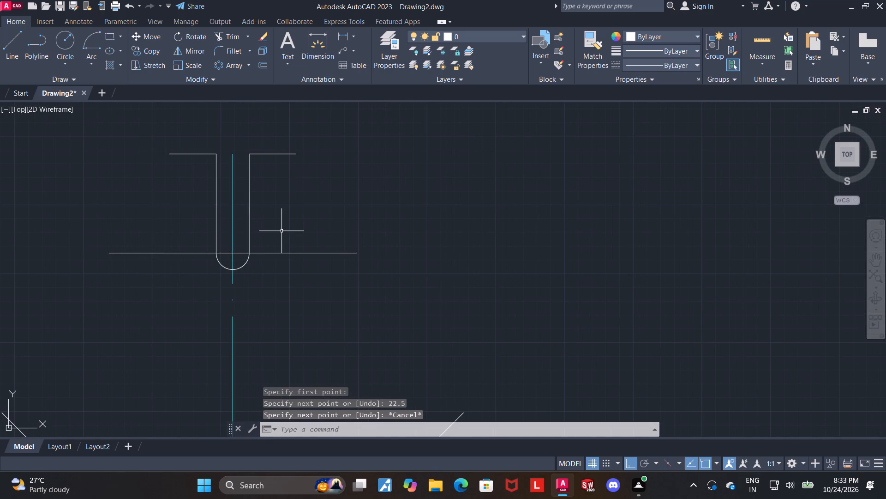
scroll(280, 231, up, 1)
middle_drag(288, 231, 344, 236)
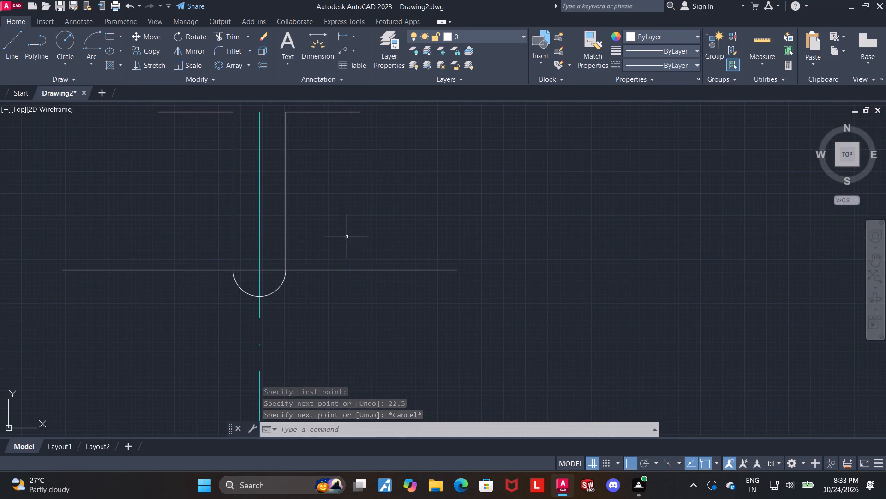
click(54, 44)
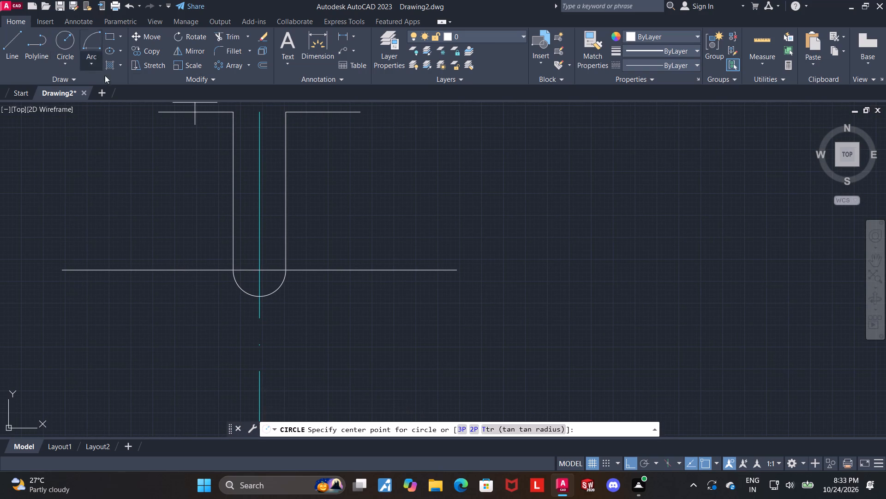
click(455, 269)
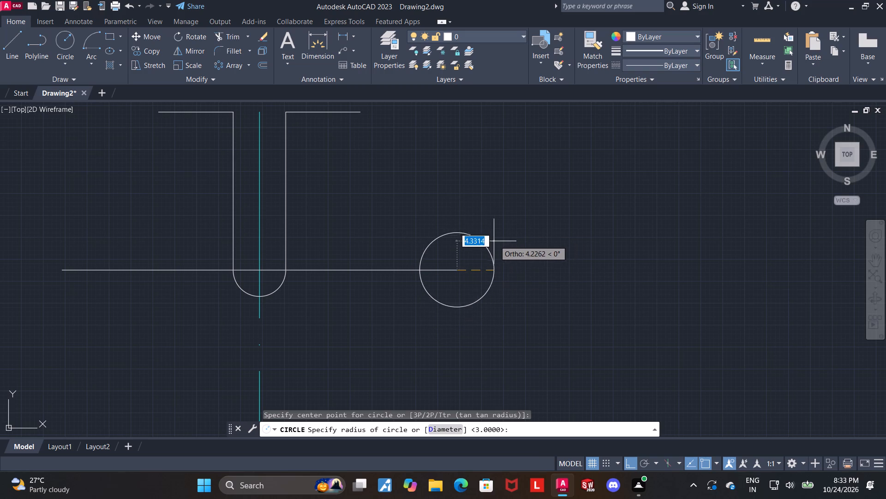
key(8)
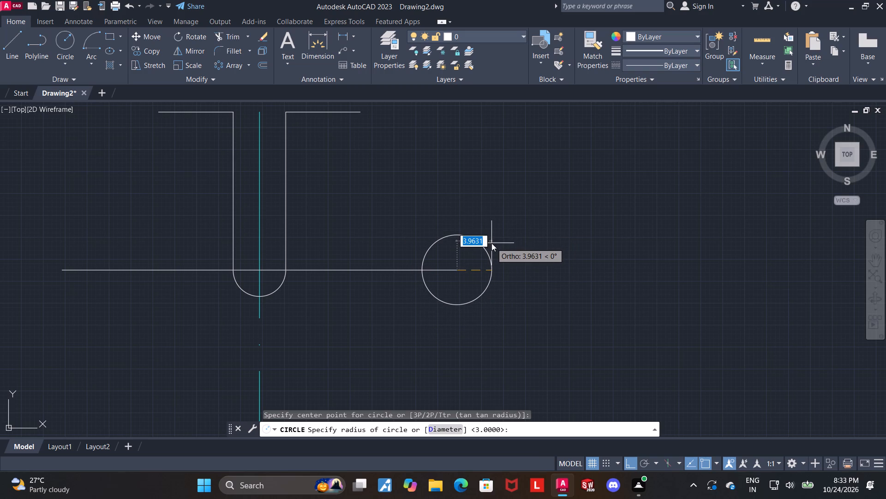
key(Return)
key(Escape)
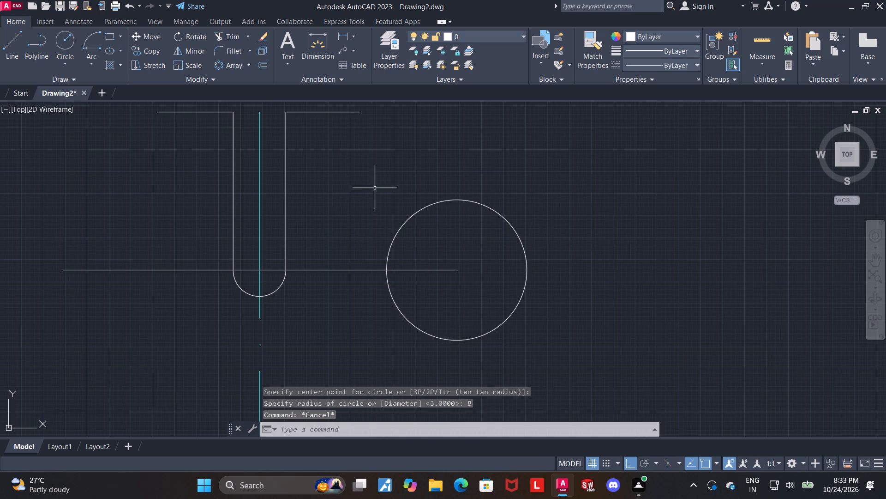
Draw a concentric circle of diameter 7 inside the right radius-8 circle.
click(72, 41)
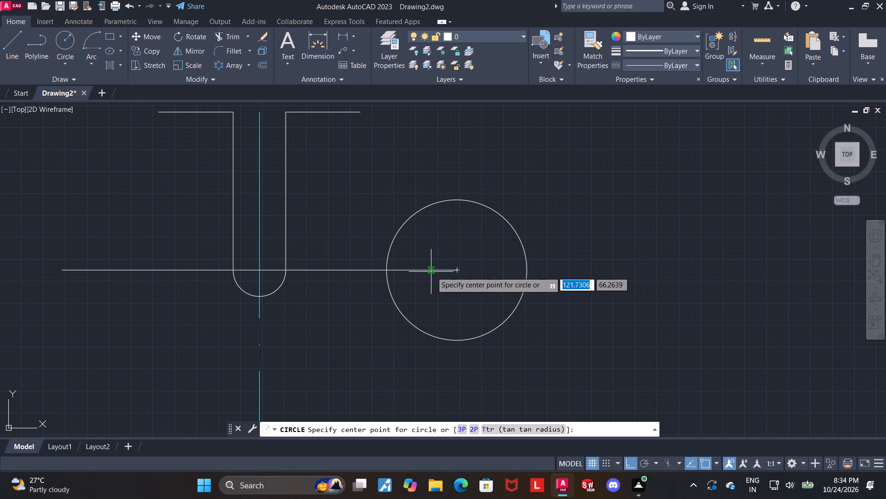
click(458, 271)
key(d)
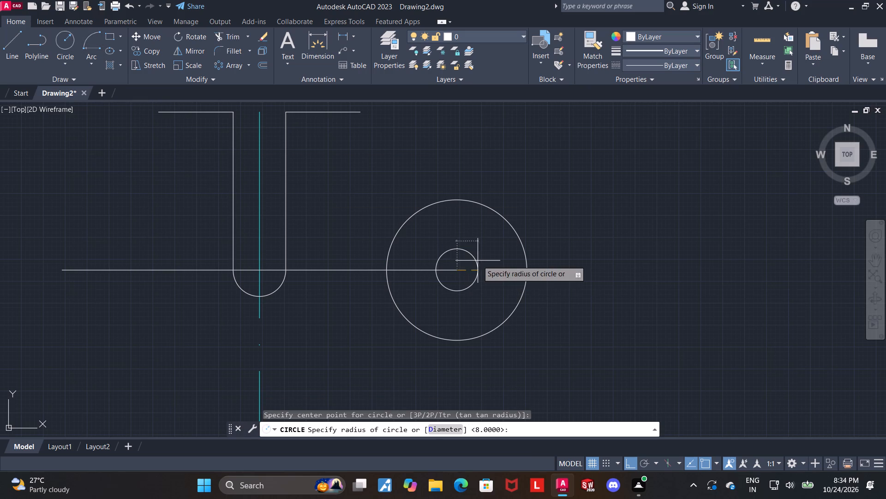
key(Return)
key(8)
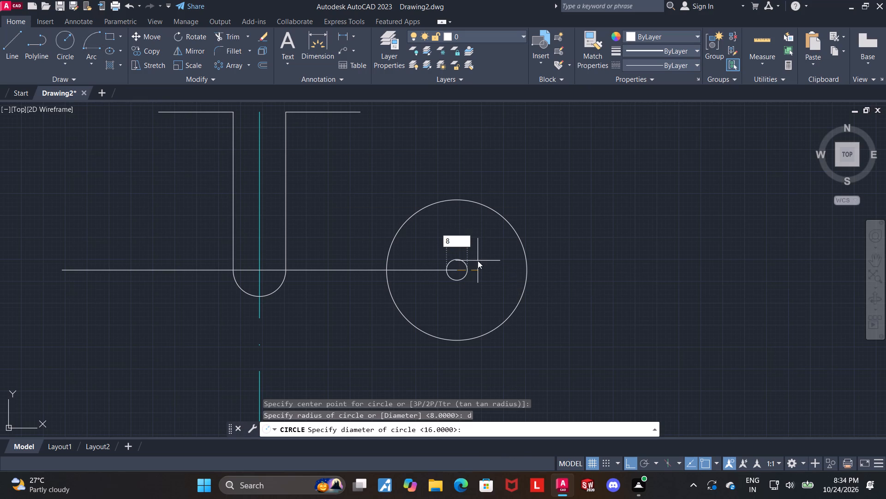
key(BackSpace)
key(7)
key(Return)
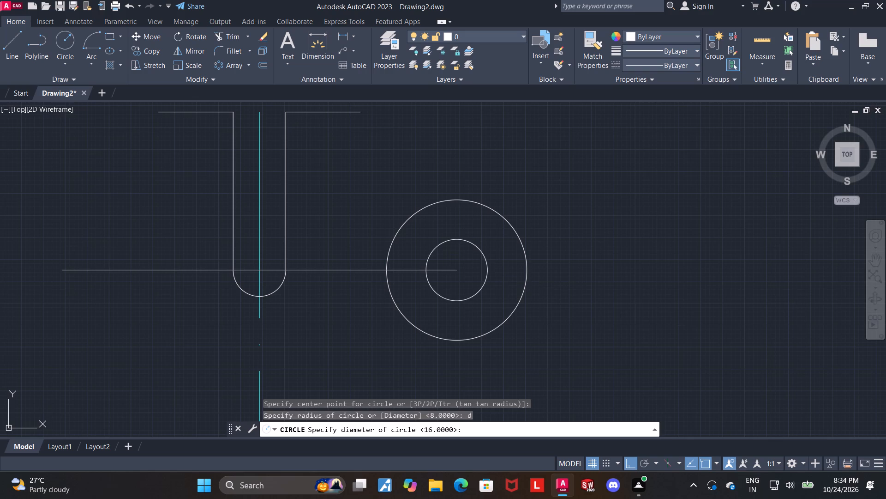
key(Escape)
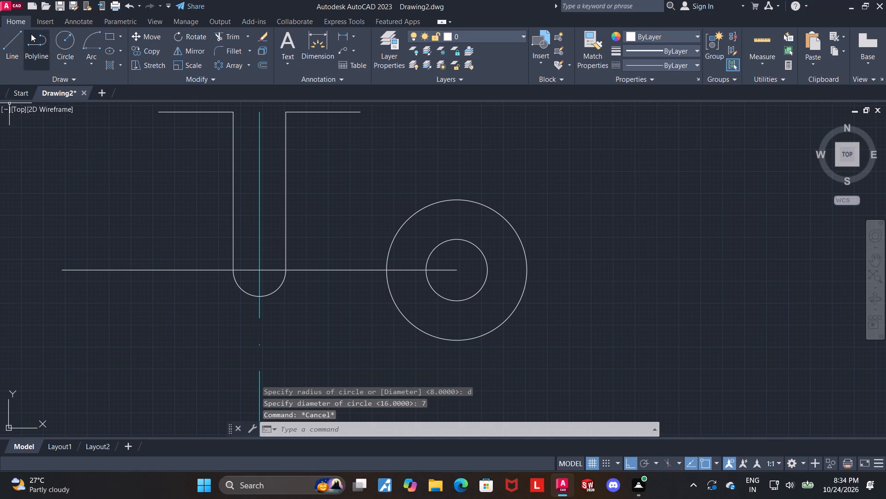
Draw concentric circles of radius 8 and diameter 7 centred on the left end of the horizontal line.
click(64, 37)
click(64, 270)
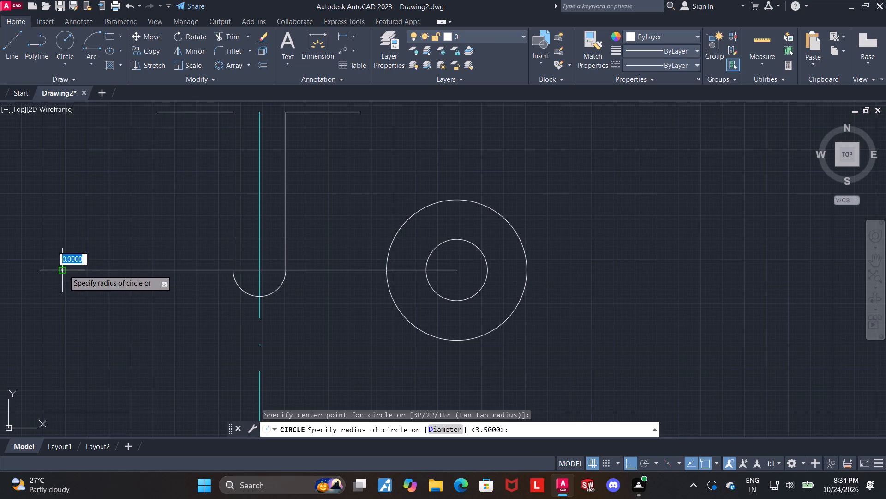
key(8)
key(Return)
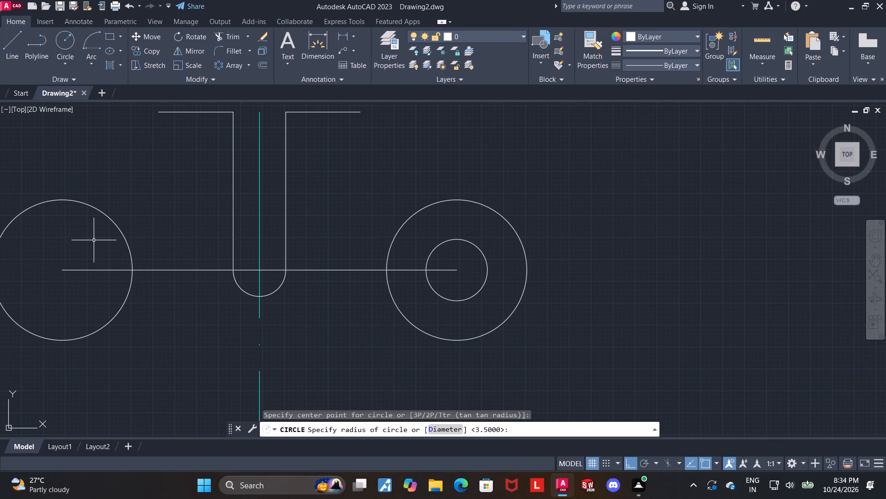
key(Escape)
click(72, 40)
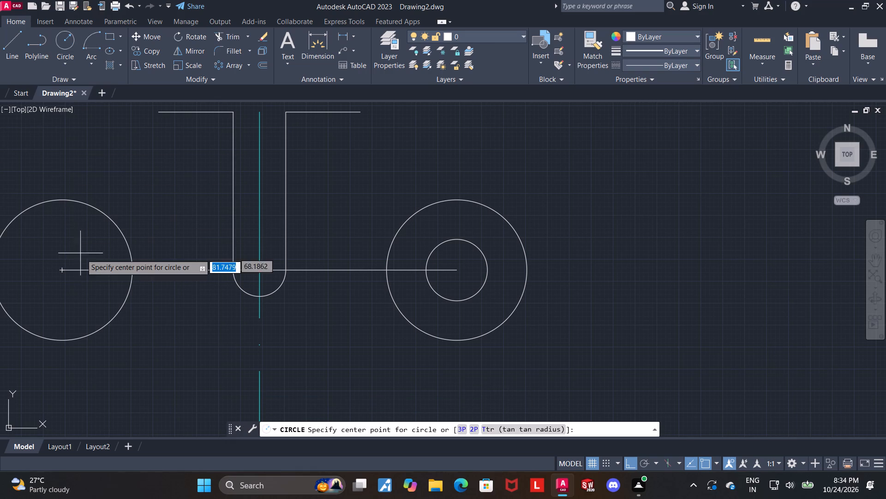
click(60, 273)
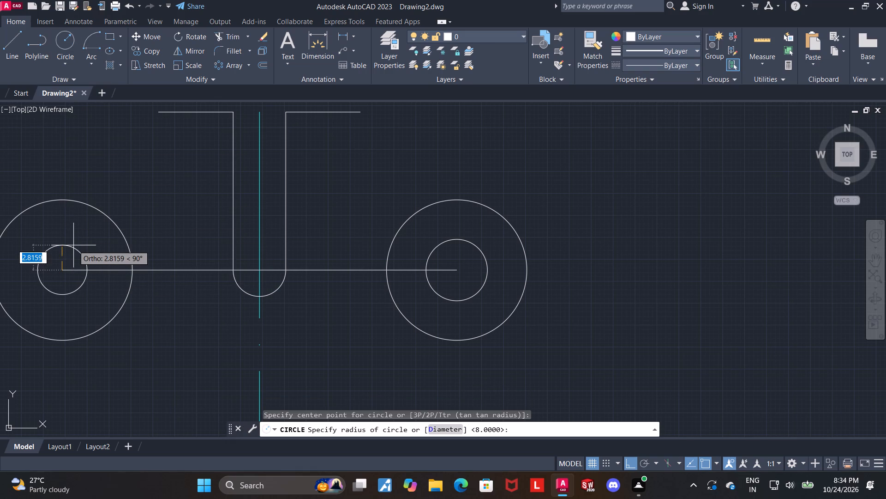
key(d)
key(Return)
key(7)
key(Return)
key(Escape)
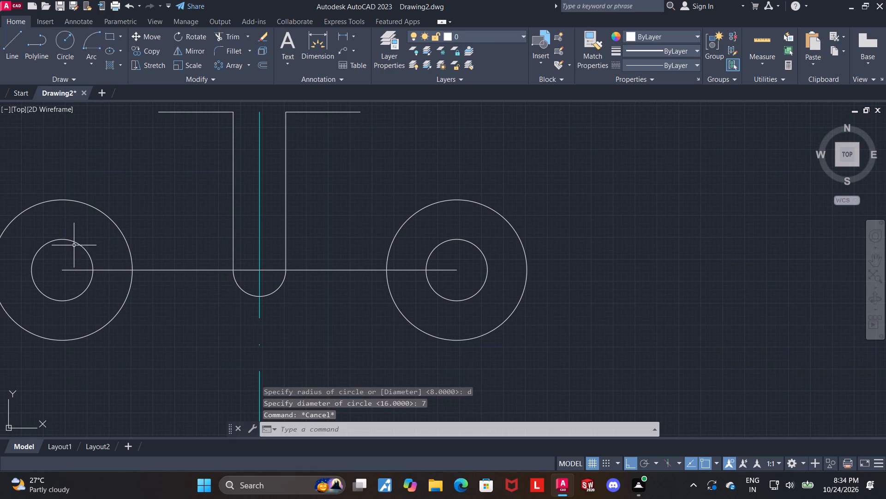
Draw horizontal lines about 15 units long from the top quadrants of both outer circles inward towards the slot.
scroll(99, 247, down, 3)
scroll(71, 263, up, 1)
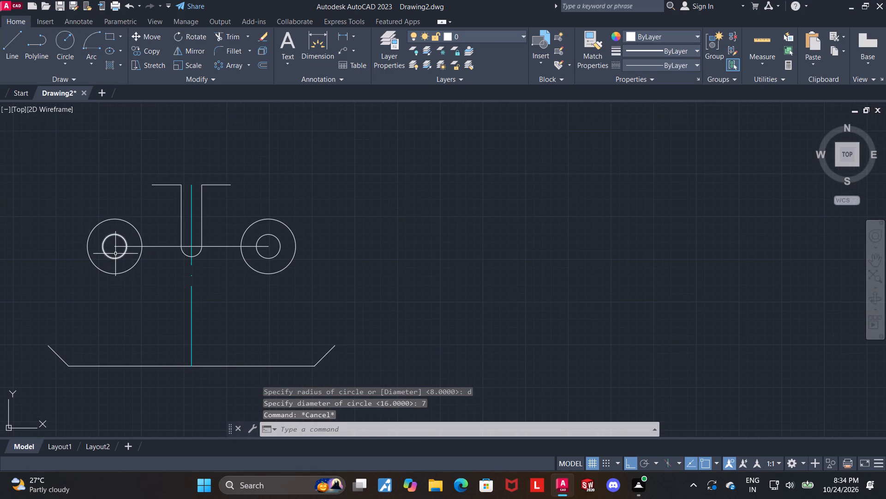
click(1, 51)
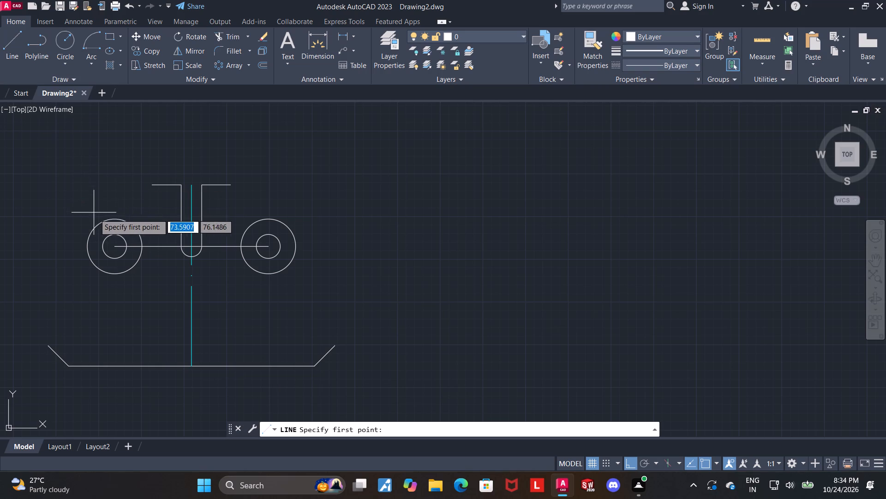
click(114, 216)
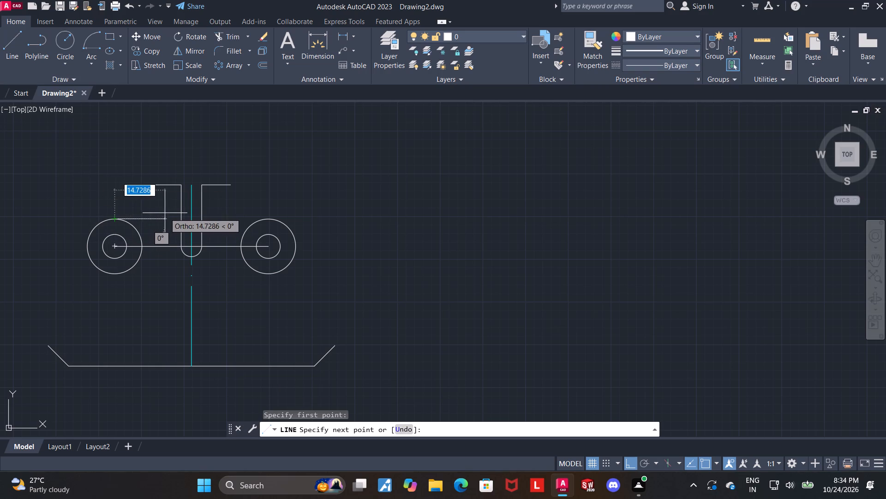
click(165, 213)
key(Escape)
click(6, 47)
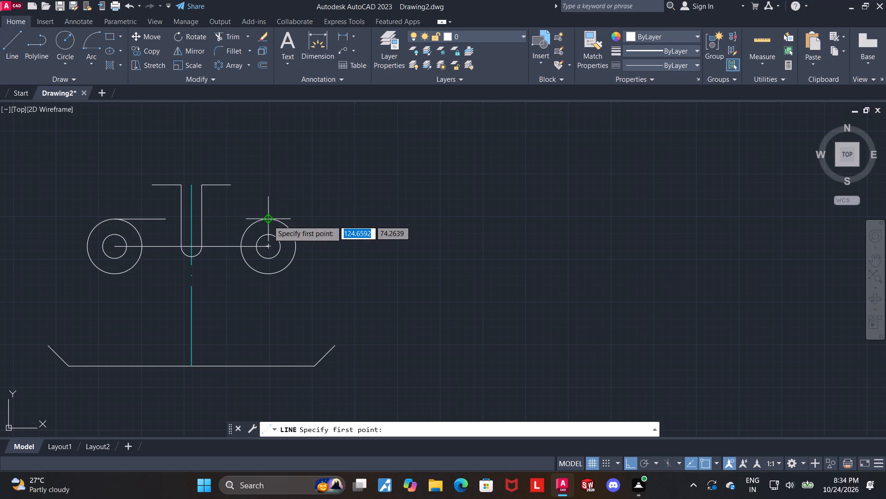
click(268, 220)
click(217, 218)
key(Escape)
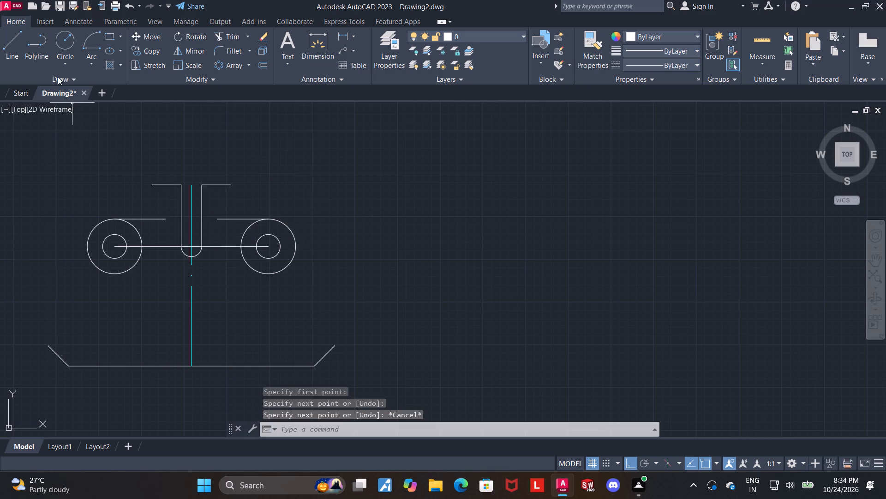
Draw a vertical line from the top edge's left end down past the left circle's horizontal tangent line.
click(16, 41)
click(153, 184)
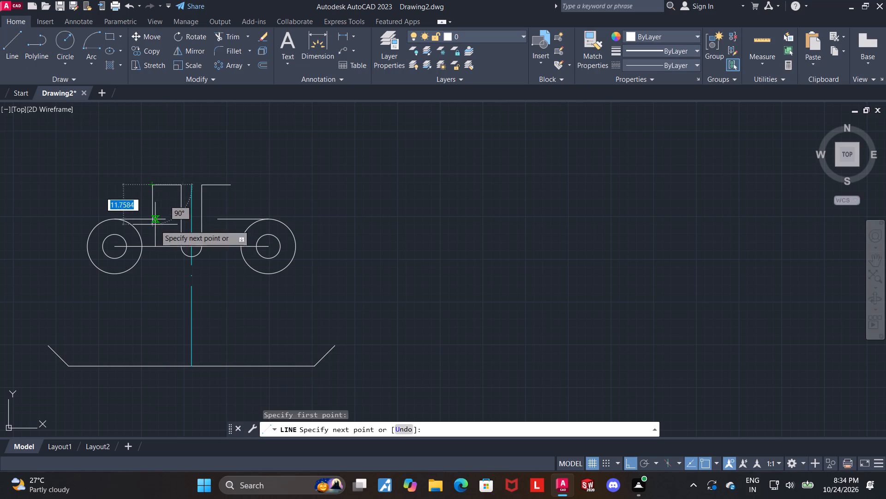
click(154, 234)
key(Escape)
Trim the overhanging ends at the left inner corner and the left outer circle's upper-right quarter.
click(224, 39)
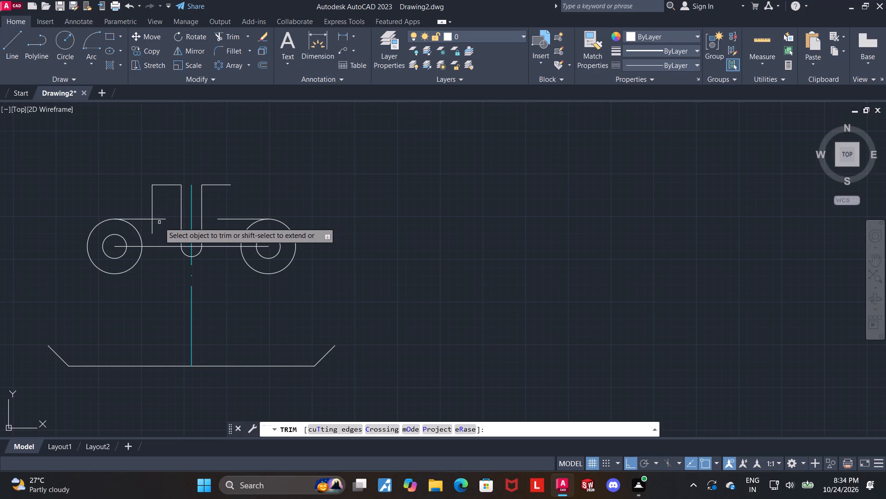
click(154, 226)
click(166, 219)
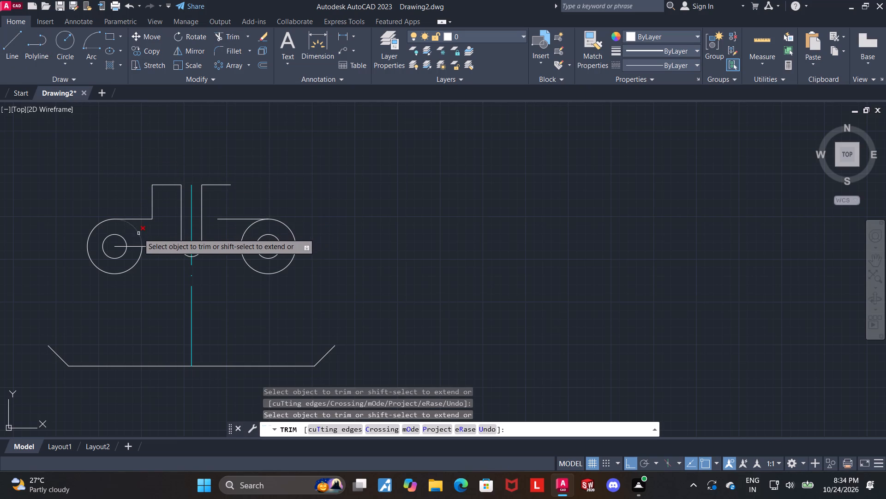
click(138, 233)
key(Escape)
Draw a vertical line from the top edge's right end down past the right circle's horizontal tangent line.
click(6, 42)
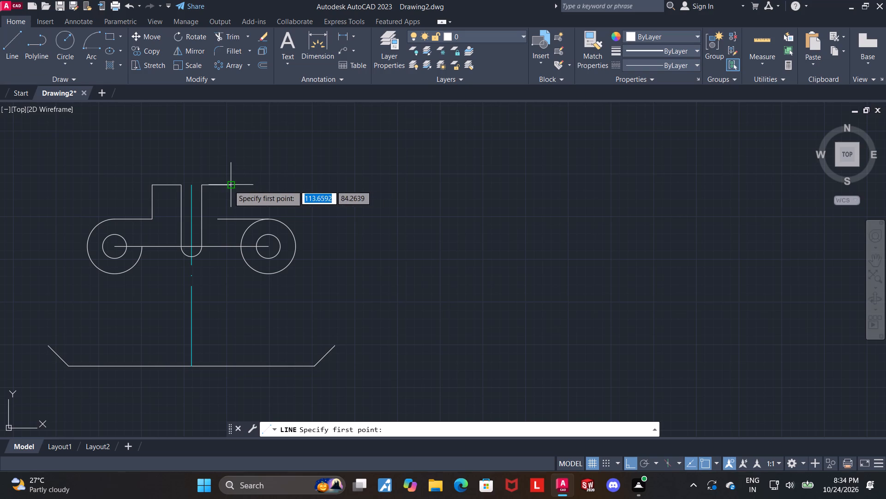
click(228, 185)
click(231, 228)
key(Escape)
Trim the overhanging ends at the right inner corner and the right outer circle's upper-left quarter.
click(227, 34)
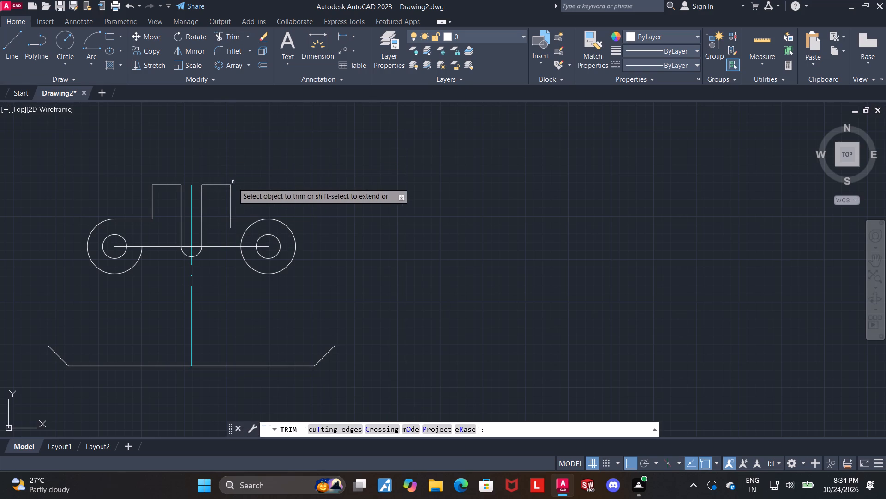
drag(232, 228, 220, 214)
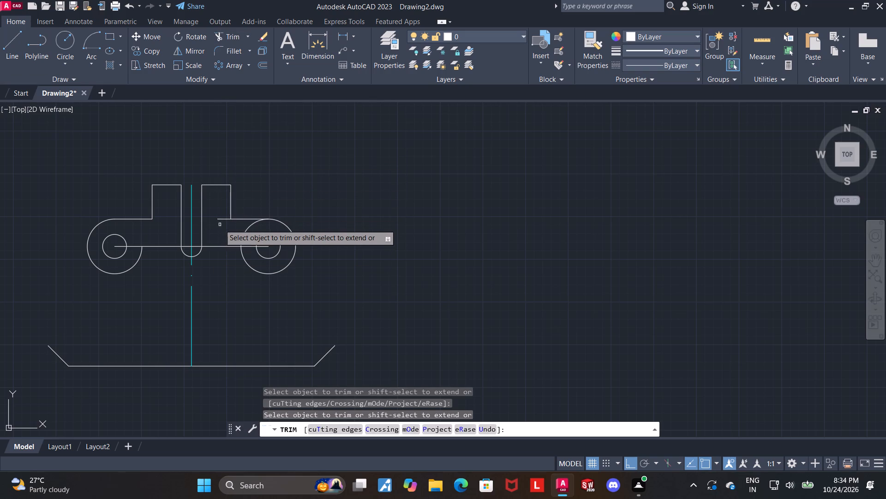
click(221, 219)
click(245, 230)
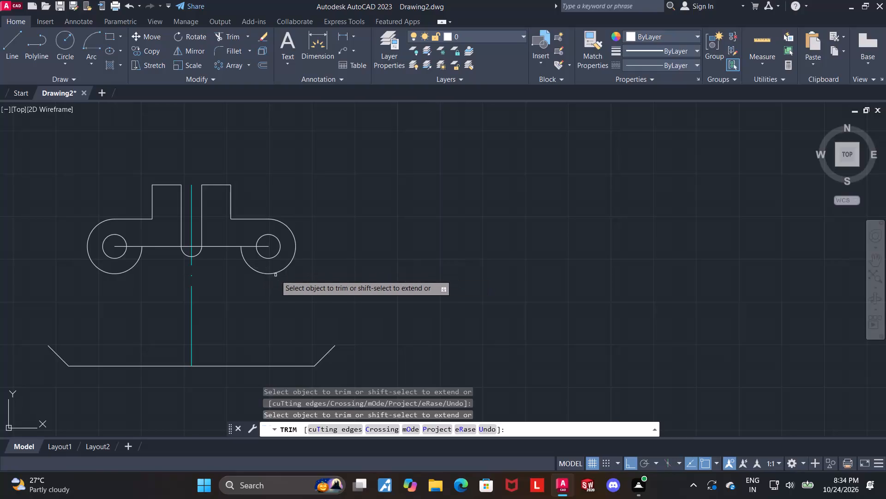
Trim away both halves of the rounded arc at the bottom of the top slot.
scroll(275, 275, up, 1)
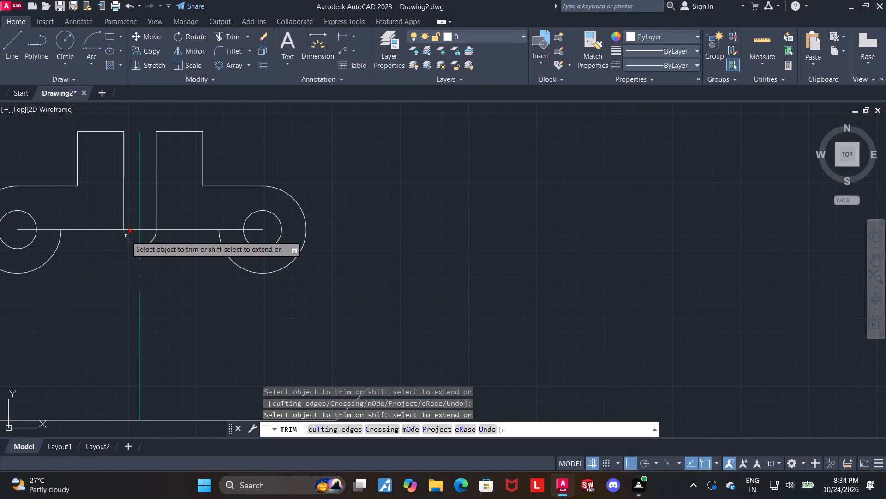
click(126, 236)
click(150, 237)
click(153, 240)
scroll(156, 243, down, 1)
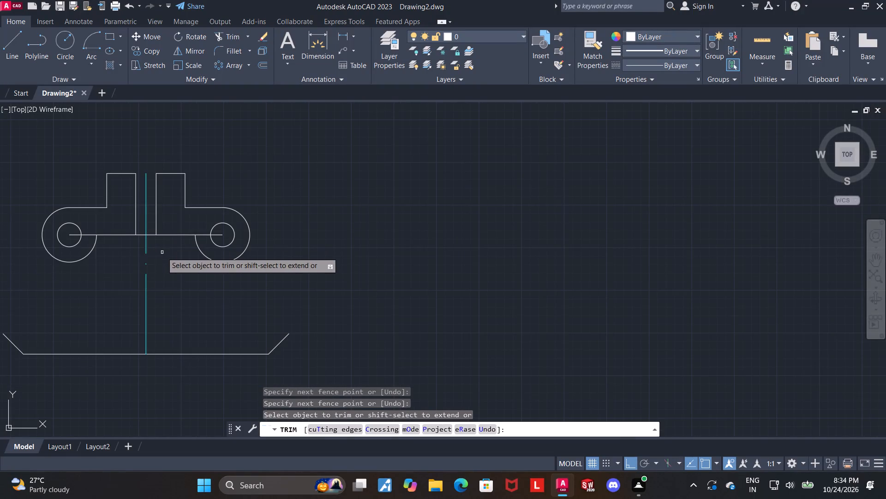
scroll(0, 274, up, 1)
scroll(104, 263, down, 1)
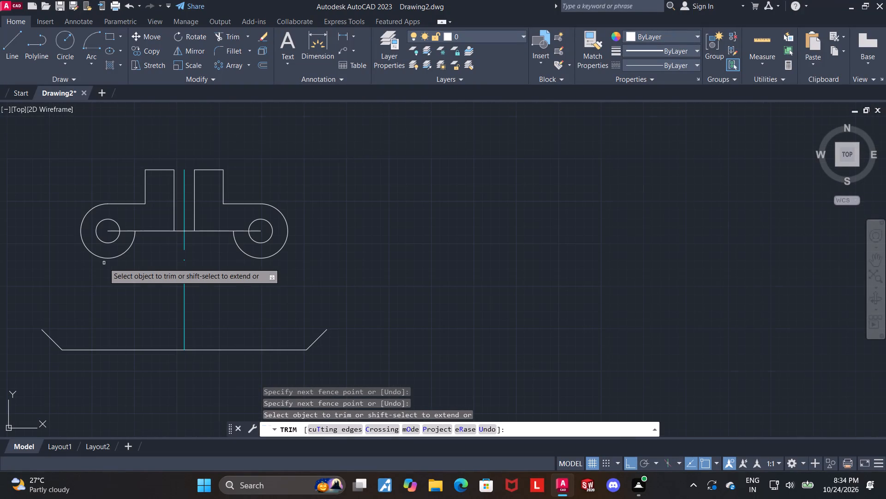
scroll(104, 263, down, 1)
key(Escape)
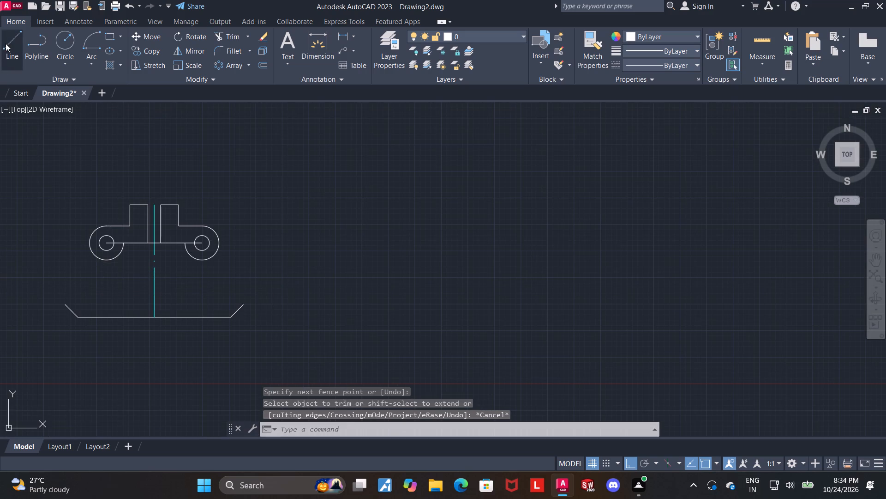
Draw connected lines from the base's right end: 6 units outward, 19 units up, and back horizontally past the centre line.
click(6, 43)
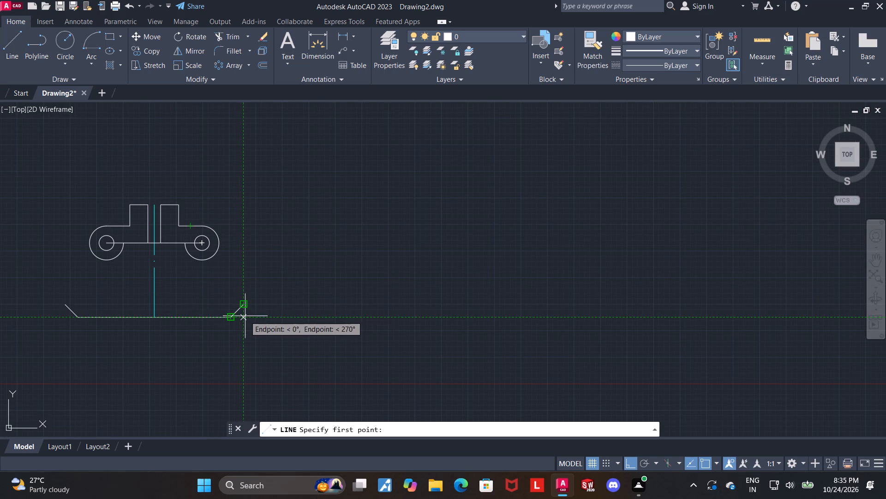
scroll(242, 313, up, 1)
click(223, 322)
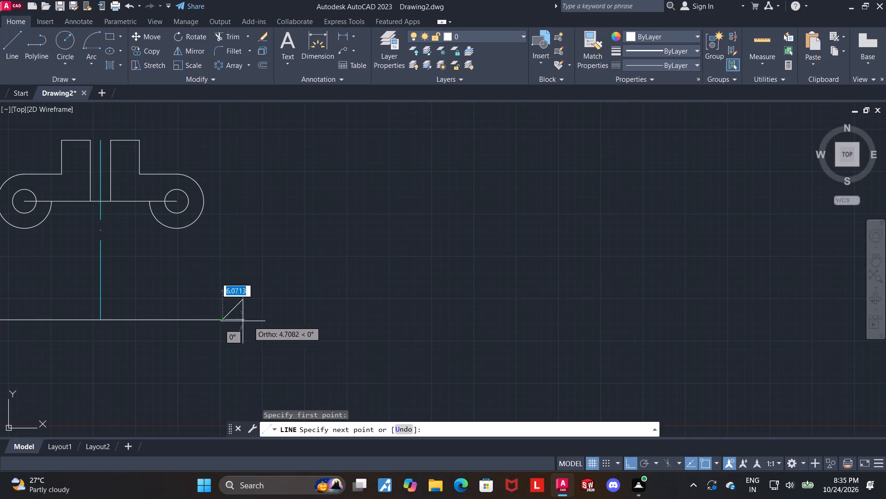
key(6)
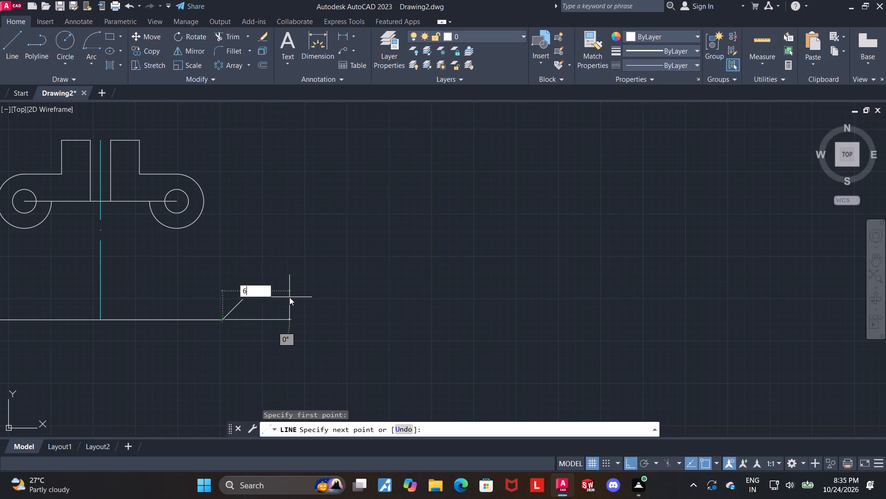
key(Return)
scroll(295, 306, down, 2)
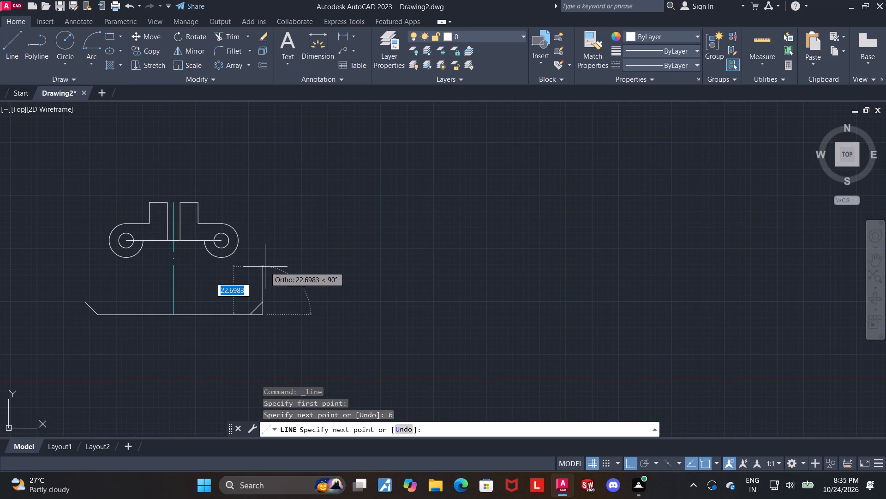
key(1)
key(9)
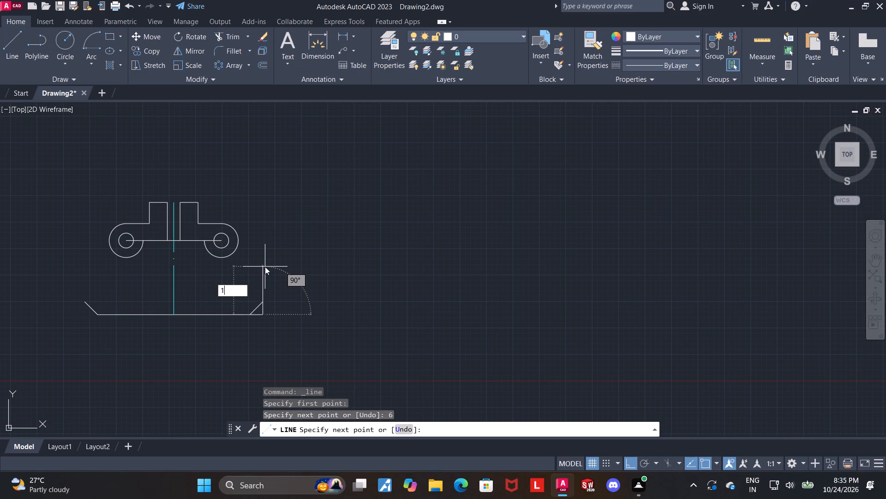
key(Return)
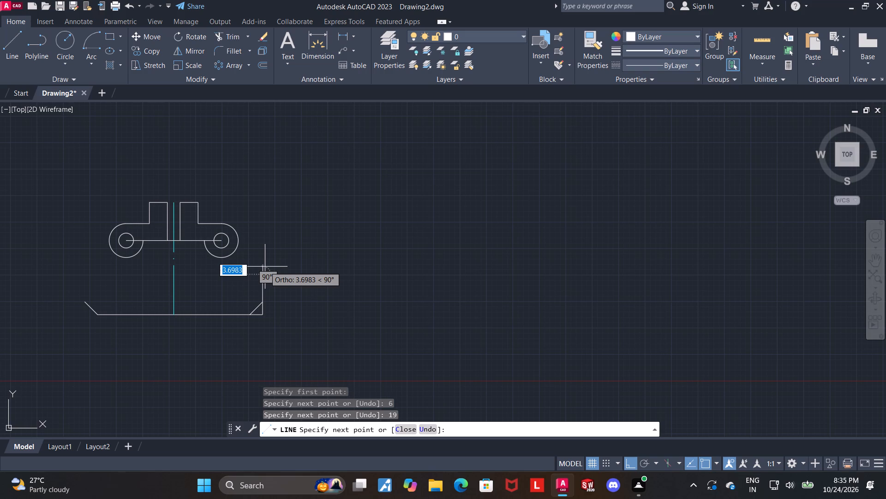
scroll(230, 275, up, 1)
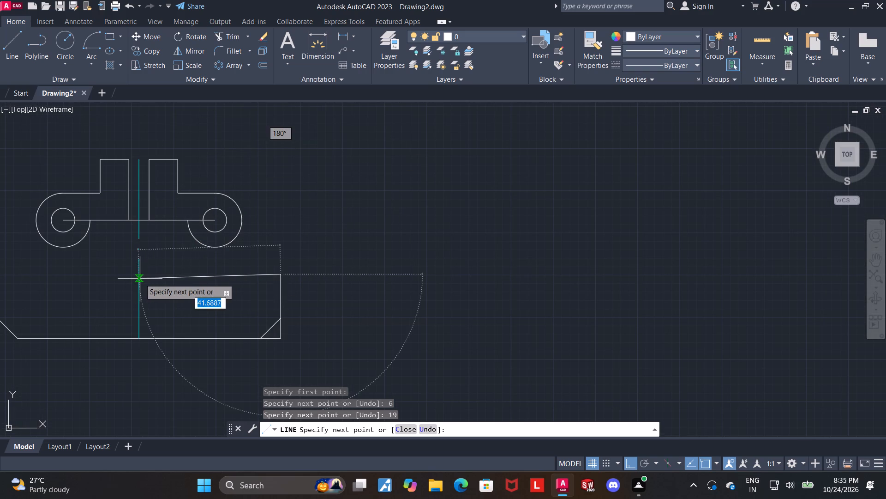
click(121, 277)
key(Escape)
Trim the new upper horizontal line's overhang beyond the centre line.
click(232, 36)
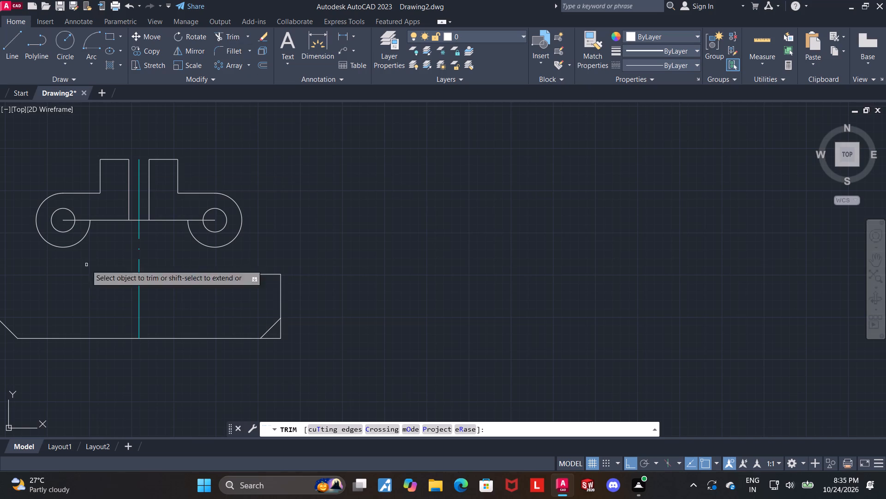
click(127, 275)
Draw a line 11.5 units from the centre line along the upper base edge, followed by a short vertical line upward.
scroll(164, 282, down, 1)
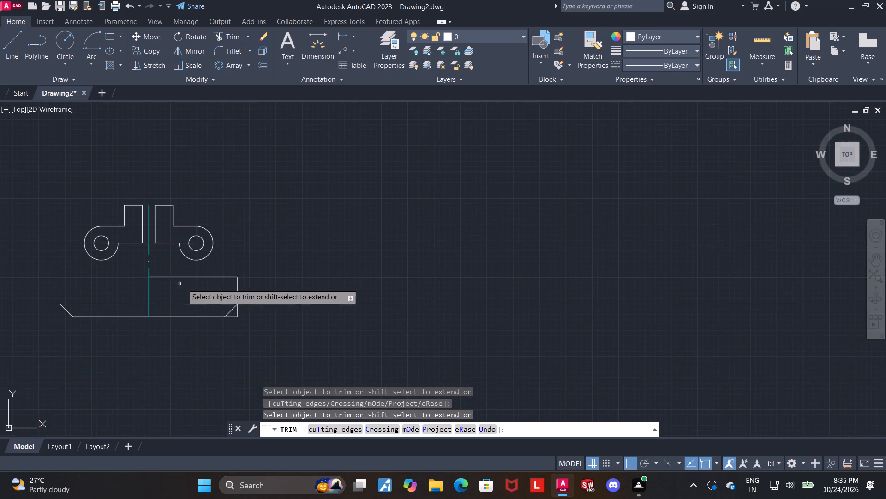
middle_drag(228, 291, 299, 289)
scroll(276, 268, up, 1)
click(4, 43)
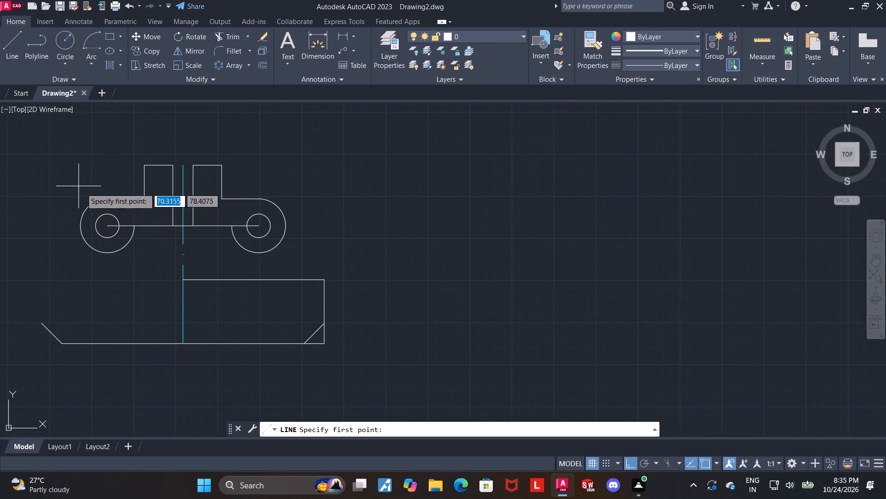
scroll(99, 202, up, 1)
click(231, 325)
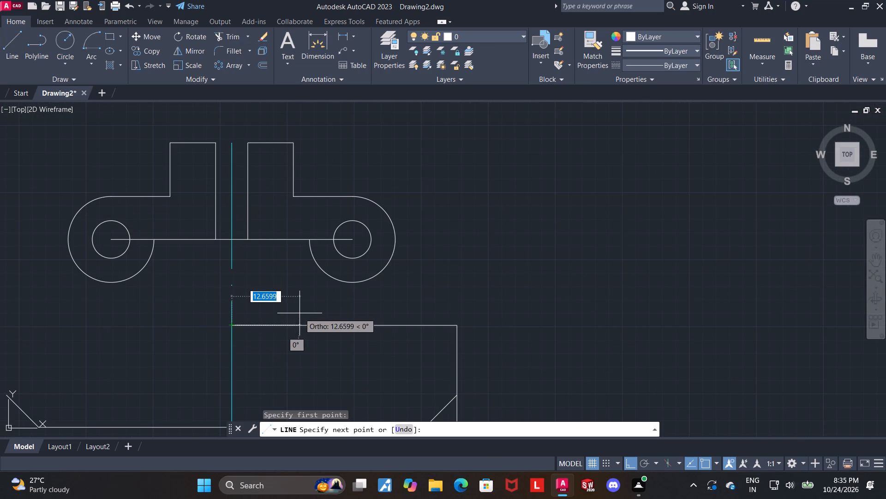
text(11.5)
key(Return)
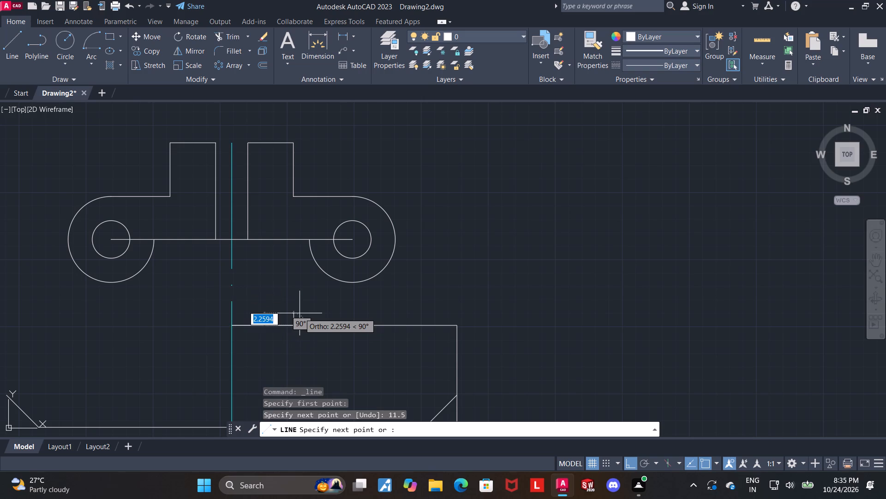
click(287, 272)
key(Escape)
Trim the upper base edge between the centre line and the short vertical line.
click(220, 30)
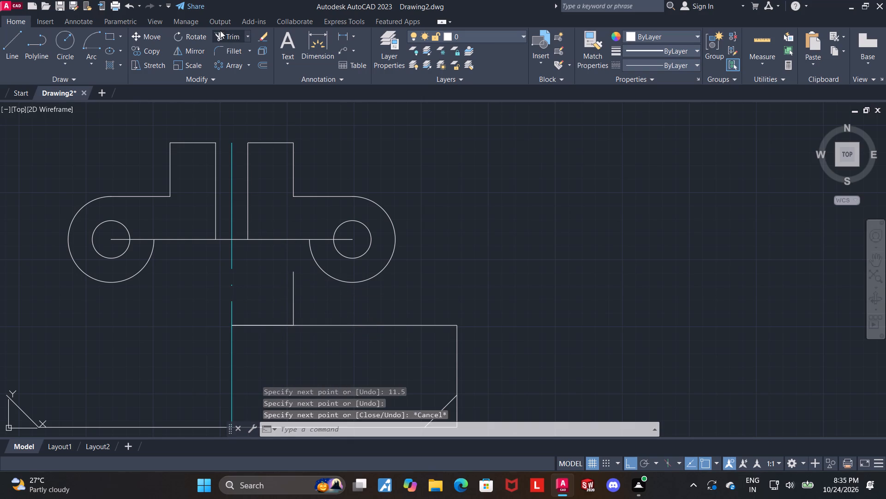
drag(269, 298, 265, 358)
key(Escape)
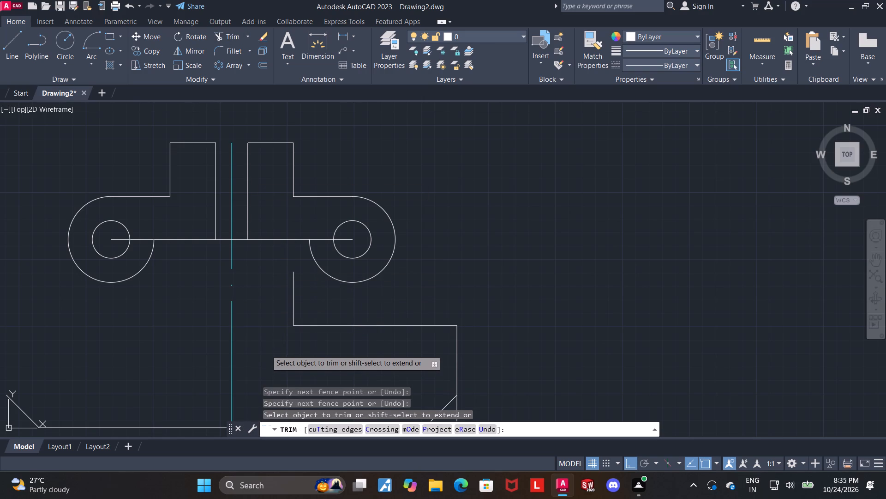
With Ortho off, draw a line from the short vertical line's foot tangent to the right outer circle's lower-right side.
click(3, 43)
click(293, 325)
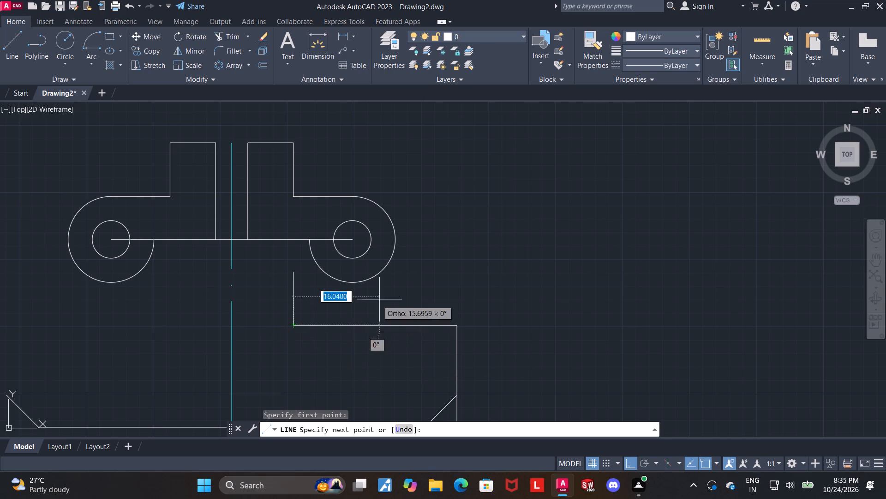
key(F8)
shift+right_click(415, 278)
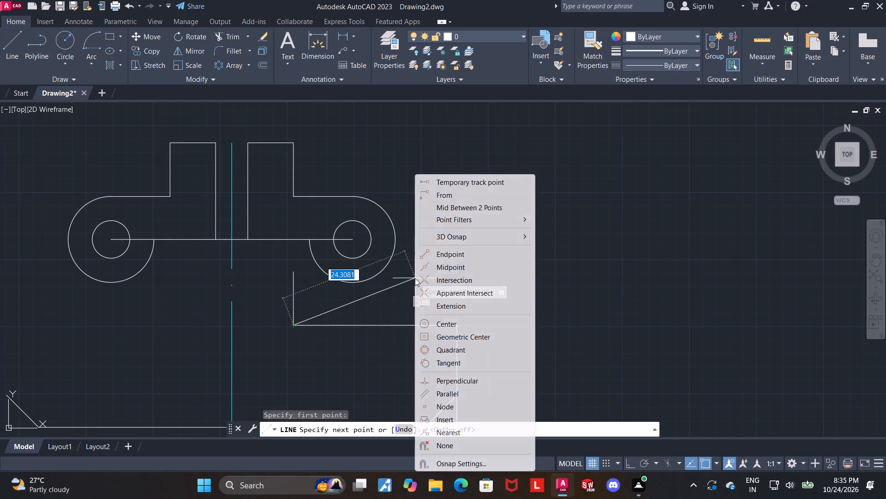
click(437, 366)
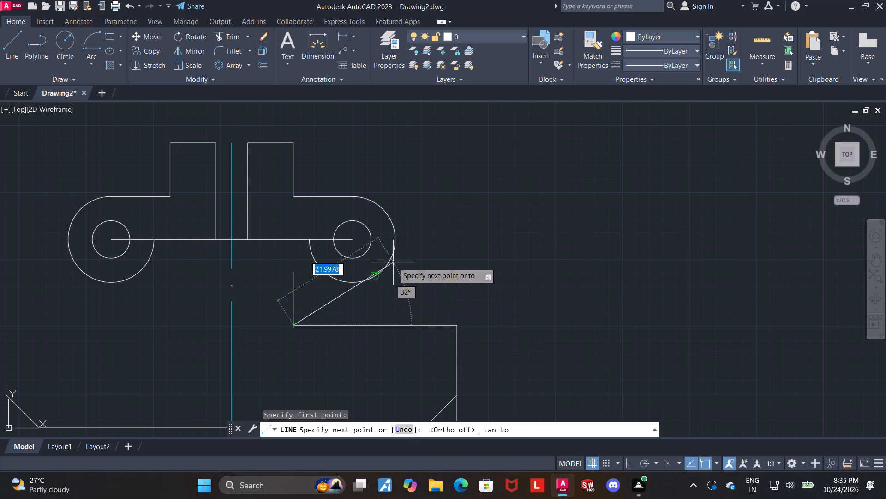
click(393, 262)
key(Escape)
key(Escape)
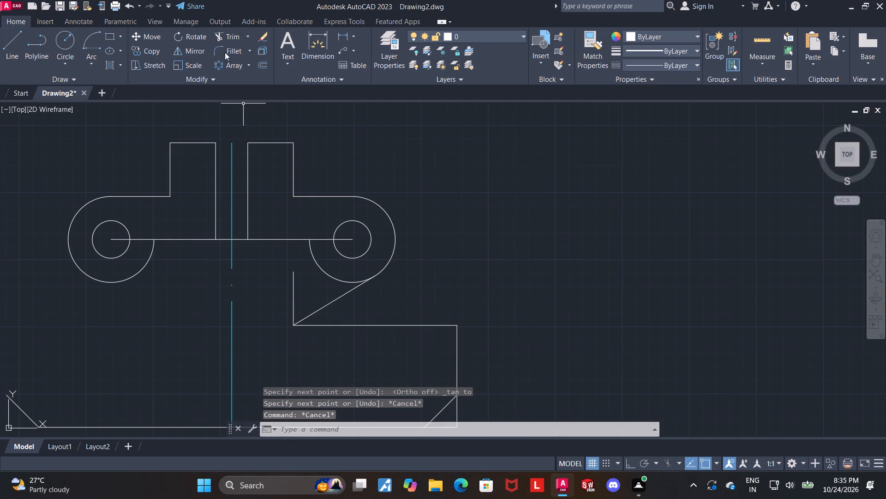
Trim away the short vertical helper line and the right outer circle's lower-left arc up to the tangent line.
click(226, 41)
double_click(291, 288)
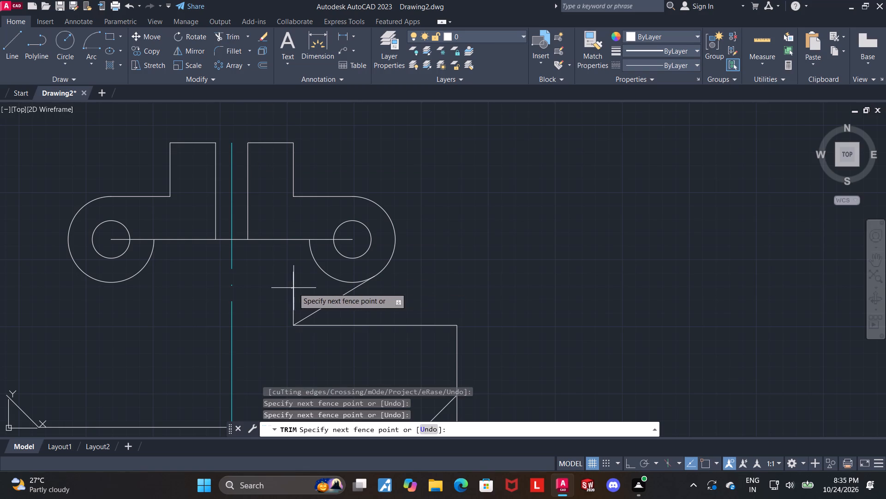
scroll(295, 297, down, 1)
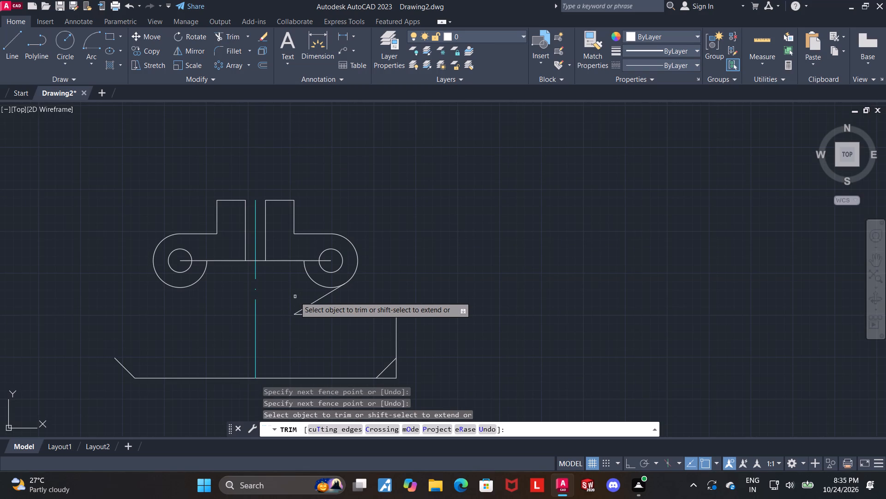
click(314, 280)
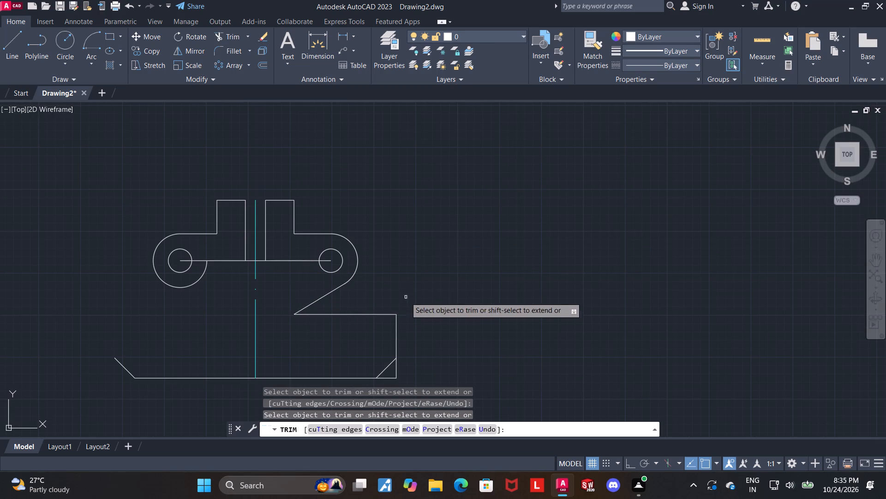
scroll(344, 292, up, 2)
scroll(356, 289, down, 1)
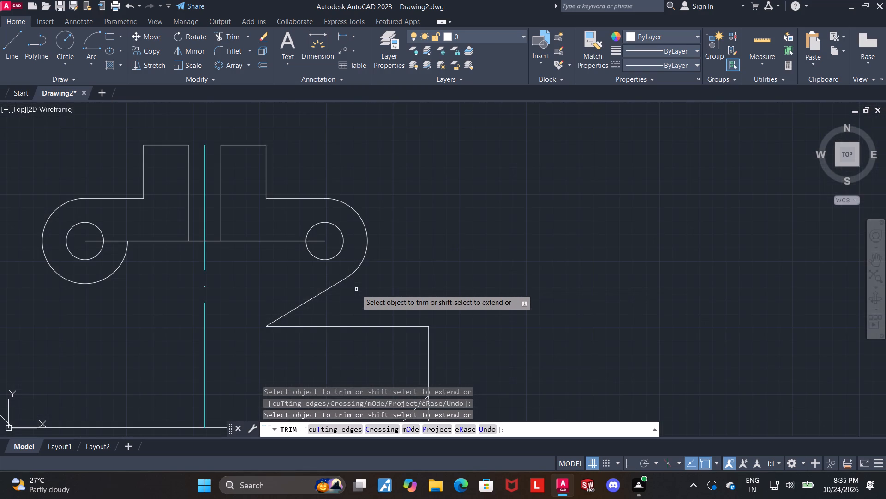
scroll(356, 289, down, 1)
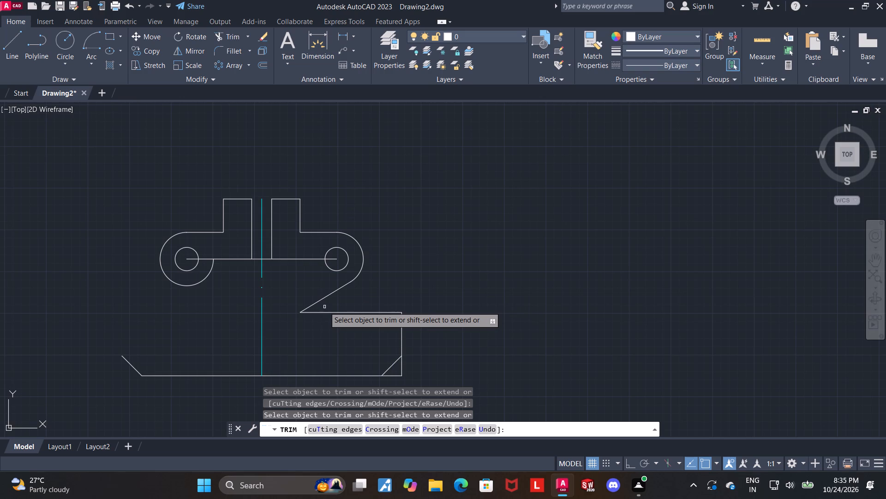
scroll(324, 307, up, 1)
key(Escape)
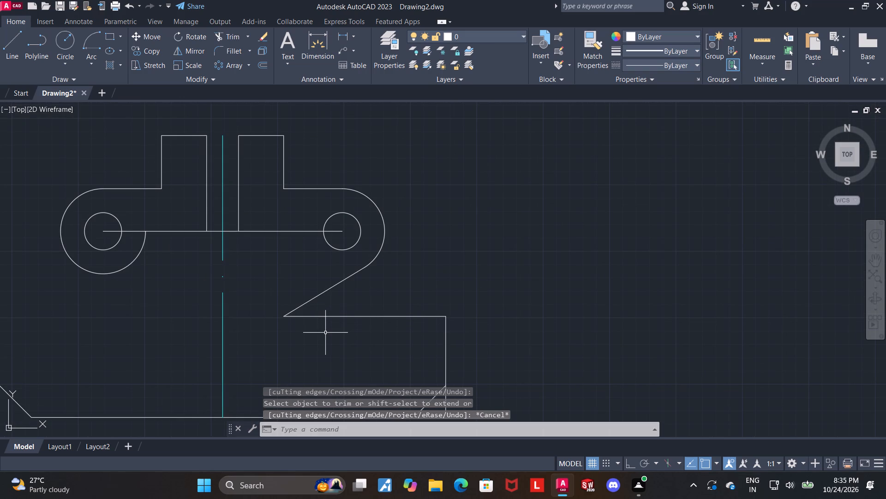
Change the linetype of the right tangent line and the upper base edge from ByLayer to the dashed ACAD linetype.
scroll(326, 333, up, 1)
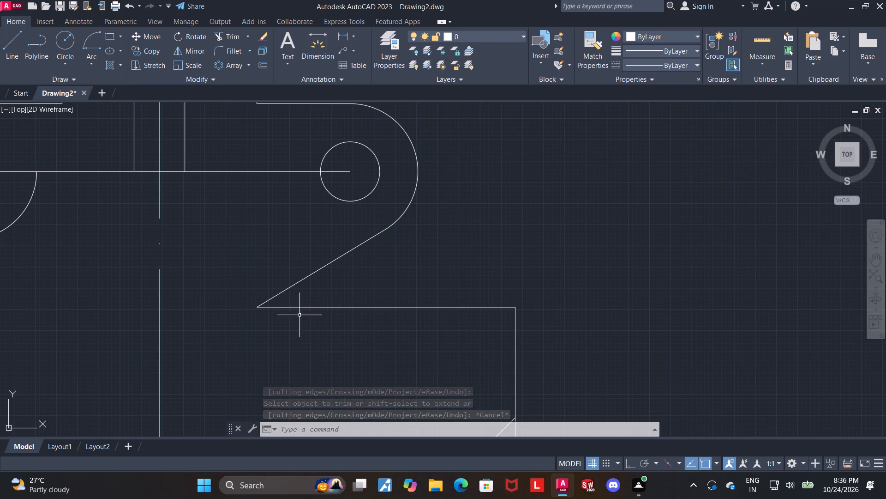
click(296, 306)
click(296, 286)
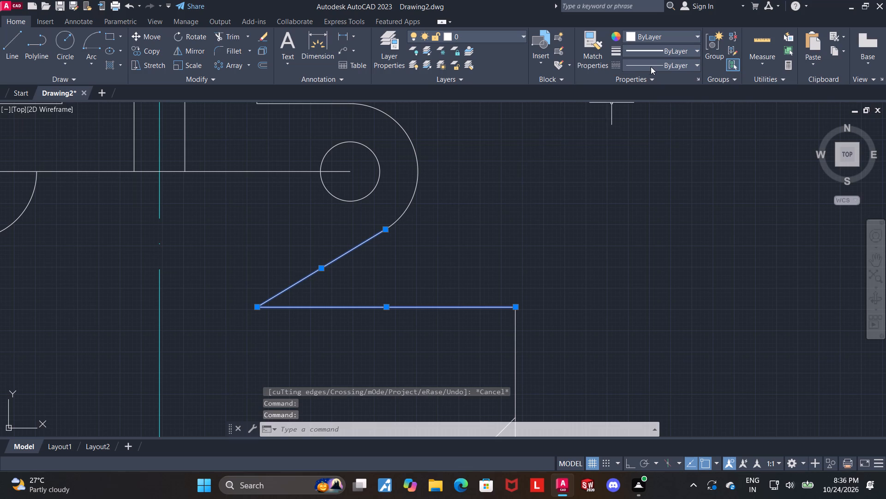
click(651, 67)
click(651, 103)
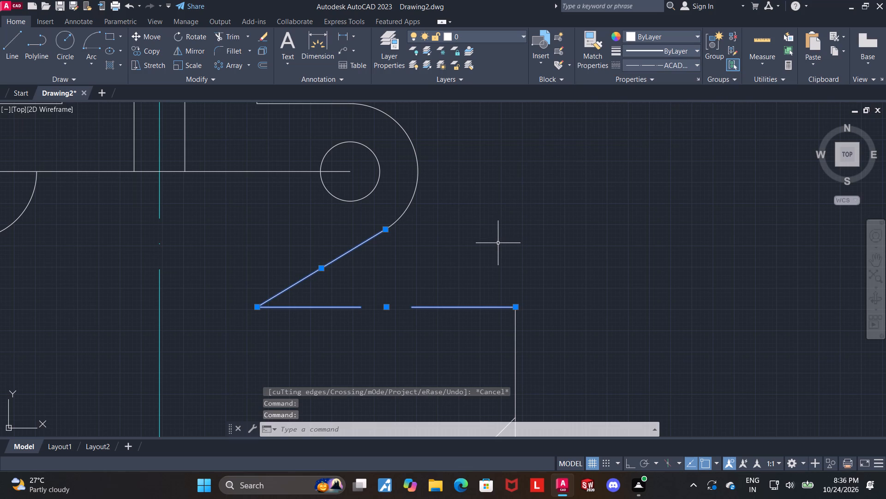
Undo the dashed linetype change on the right tangent line and the upper base edge.
key(ctrl+z)
key(Escape)
key(Escape)
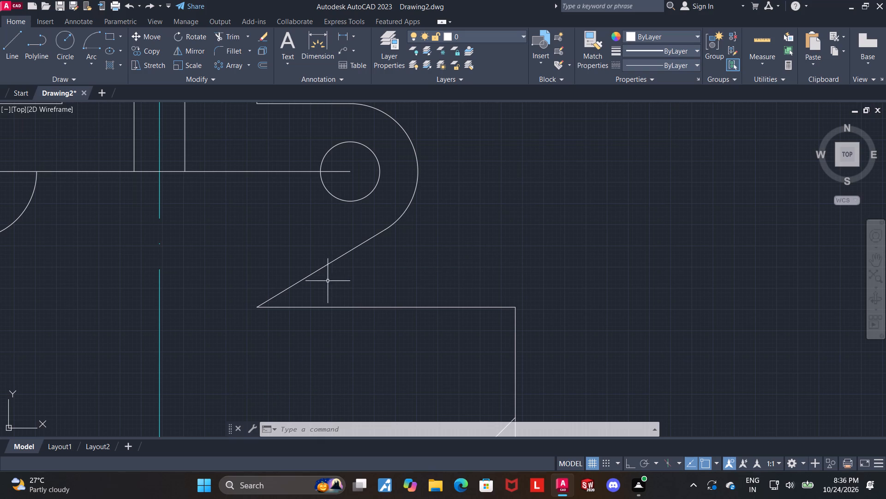
Modify the Standard dimension style, setting its linear precision to 0.
scroll(425, 274, down, 2)
key(d)
key(Return)
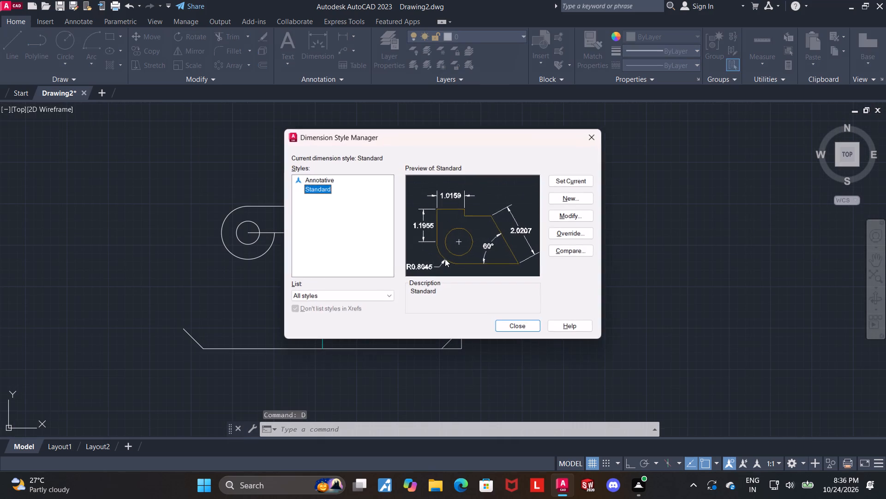
click(556, 223)
click(557, 217)
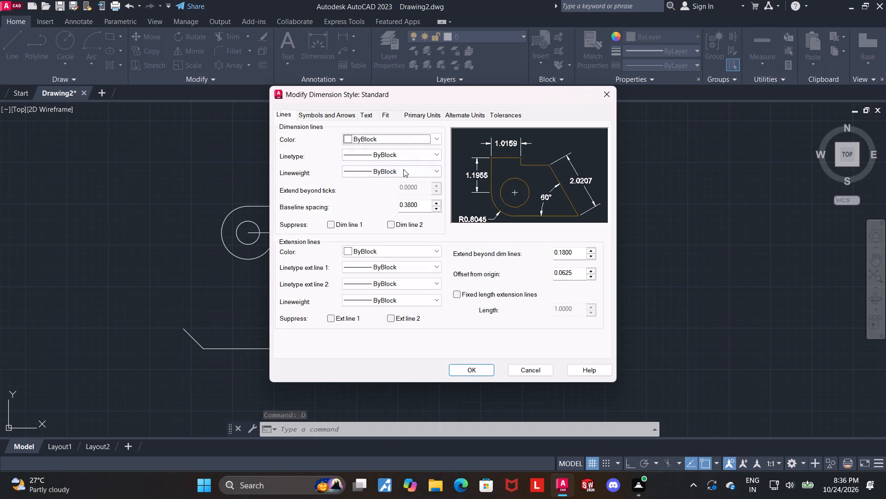
click(420, 115)
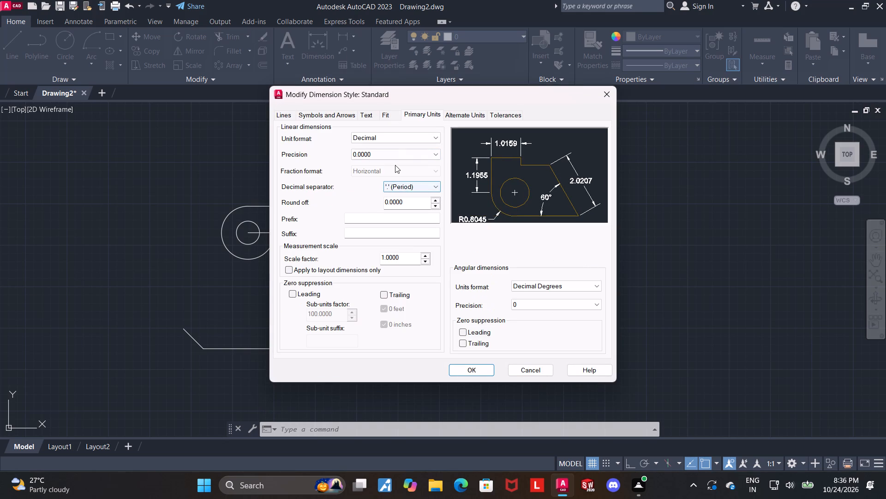
click(394, 156)
click(368, 157)
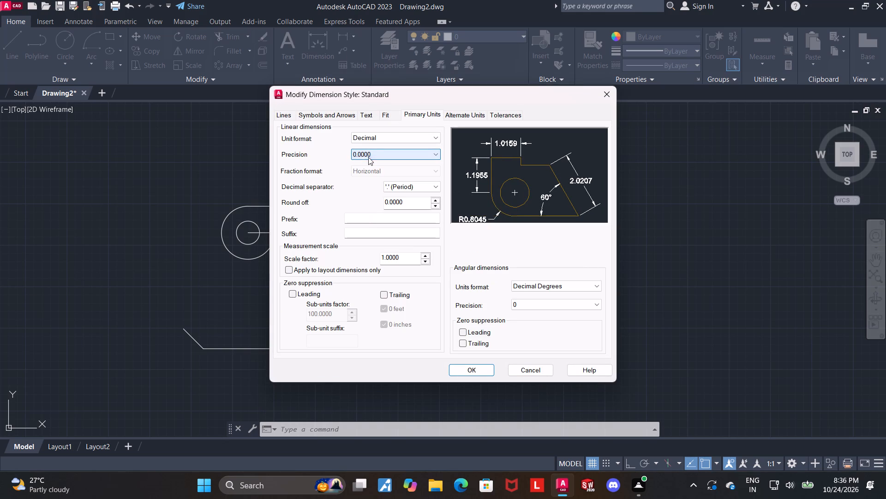
click(381, 150)
click(371, 162)
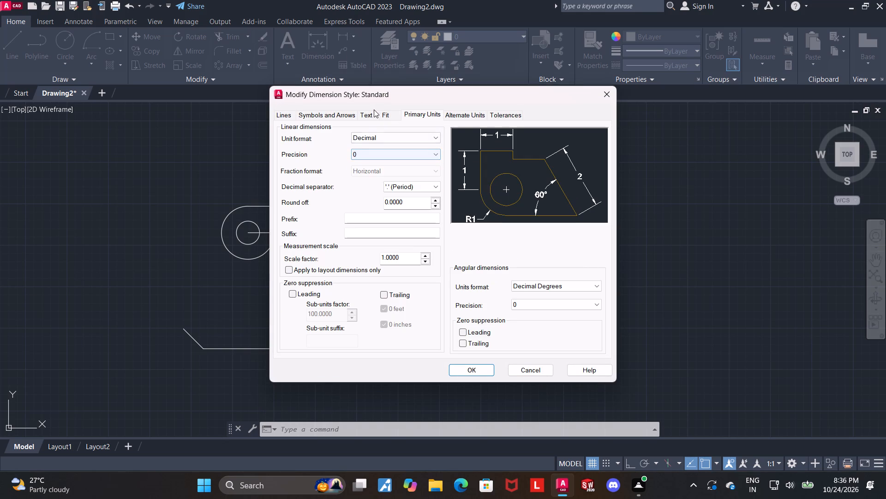
Set the Standard dimension style's text height to 3 and arrow size to 2, and save the style.
click(373, 110)
click(367, 112)
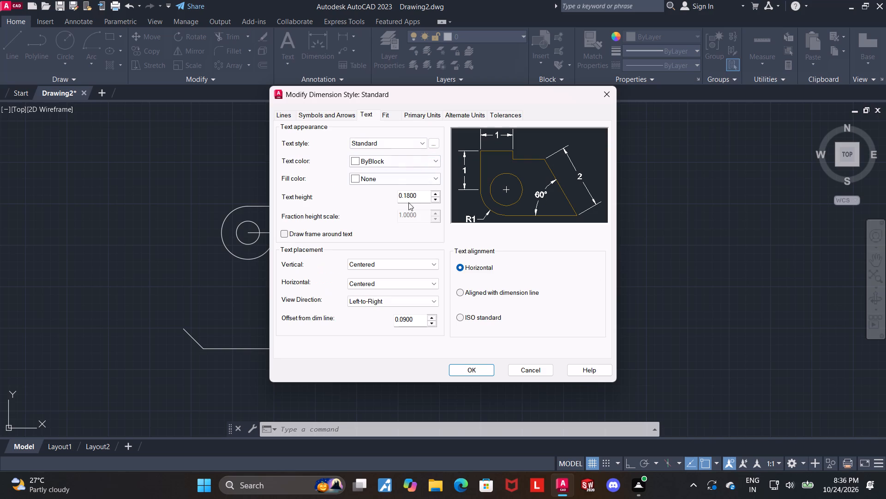
drag(421, 195, 353, 189)
key(3)
key(Return)
click(333, 116)
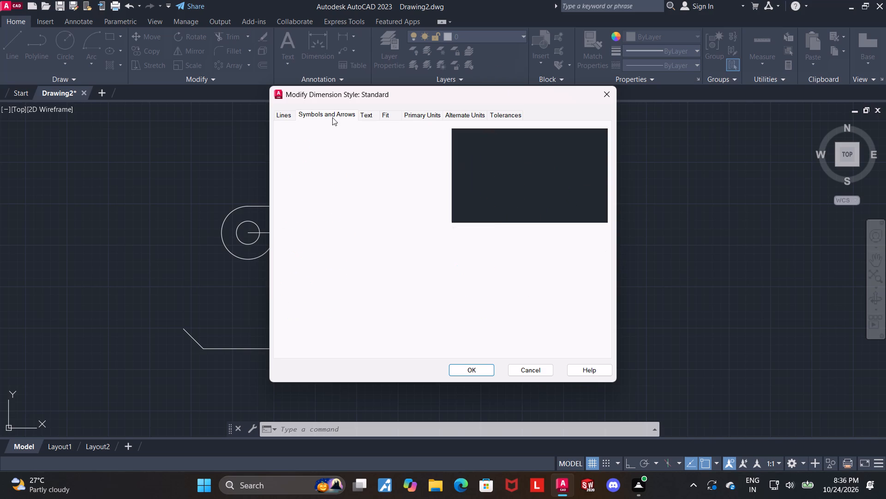
drag(308, 230, 202, 216)
key(2)
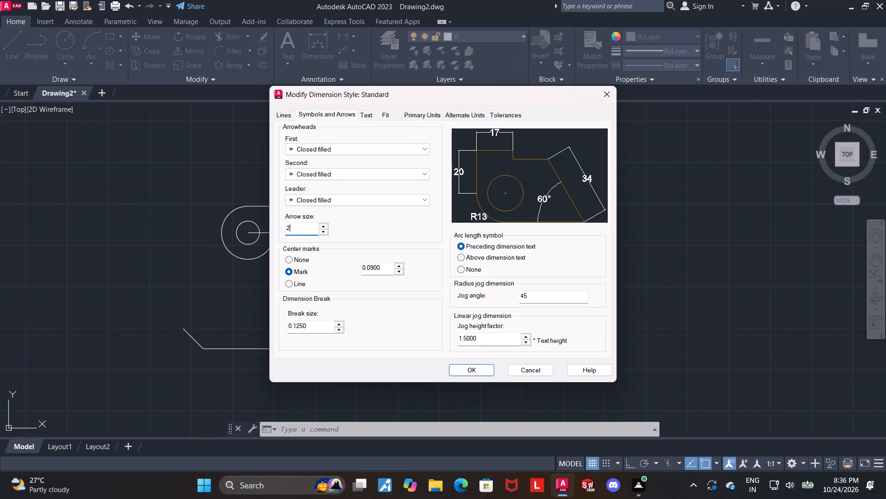
key(Return)
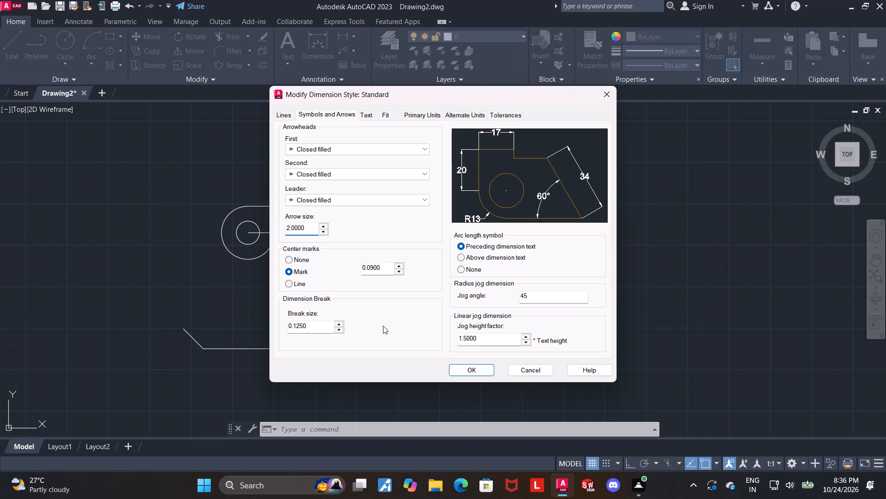
click(469, 368)
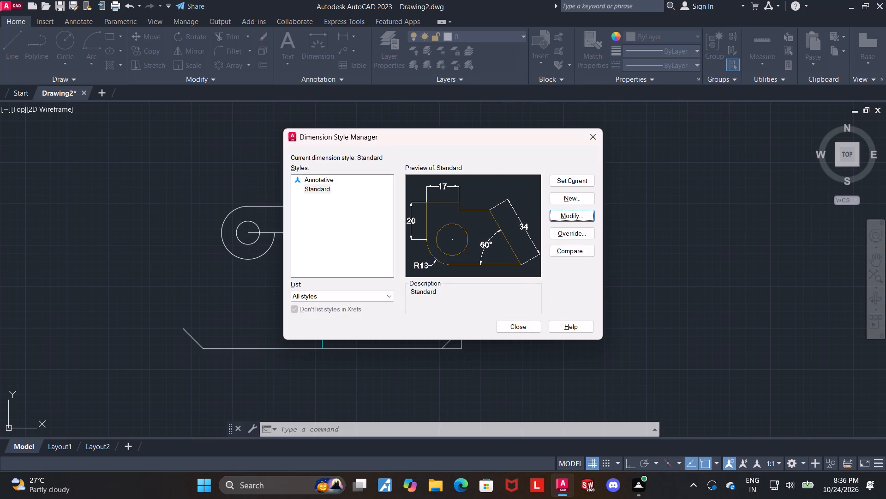
click(524, 323)
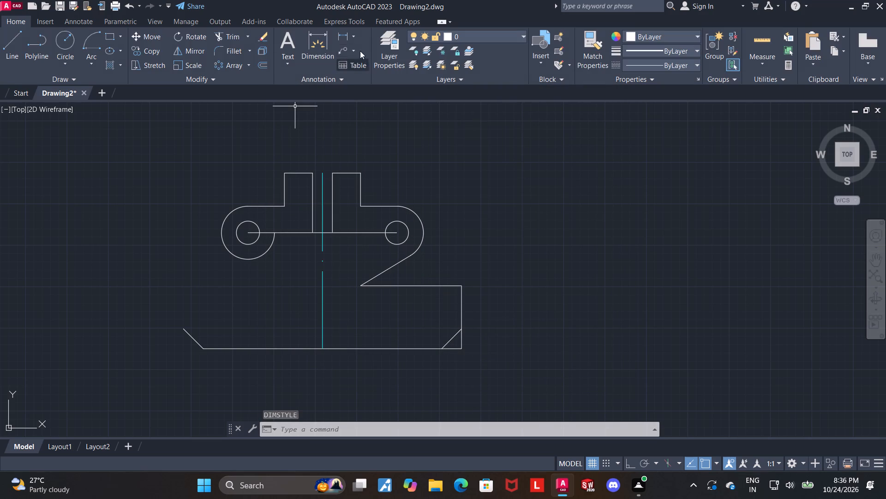
Dimension the base's height from its upper right corner to the right chamfer's lower end, placed outside the base's right side.
click(329, 36)
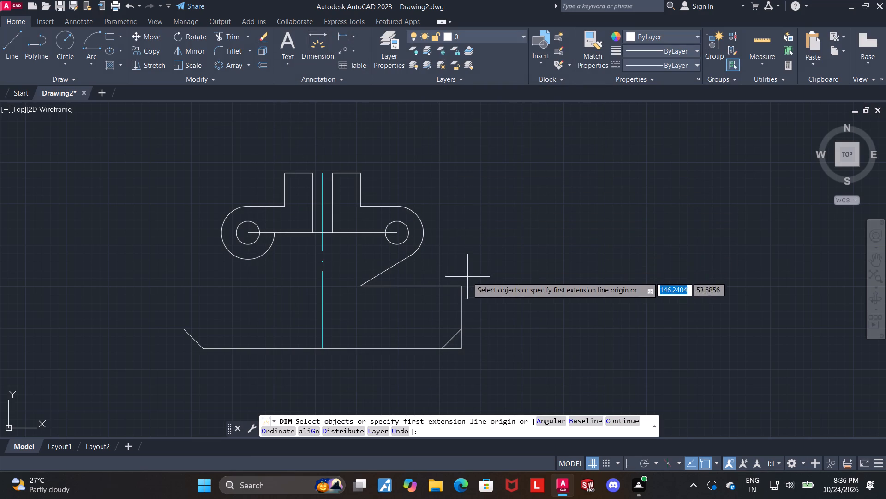
click(460, 286)
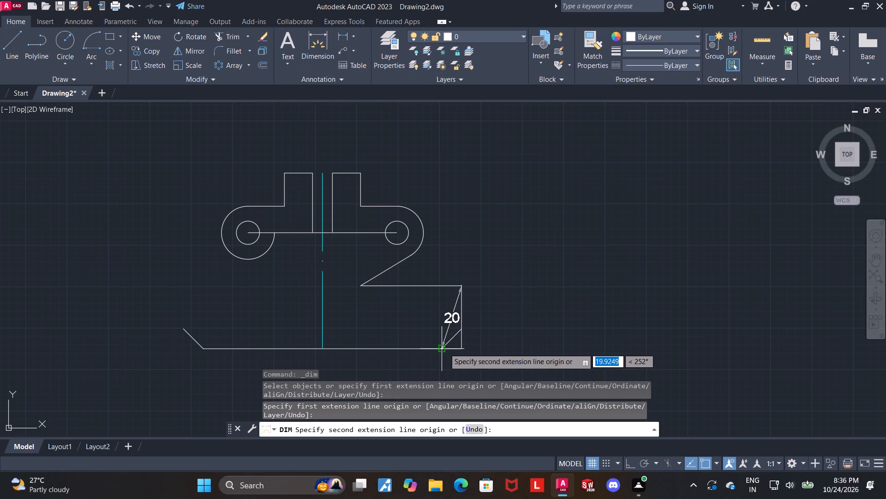
click(441, 348)
click(515, 289)
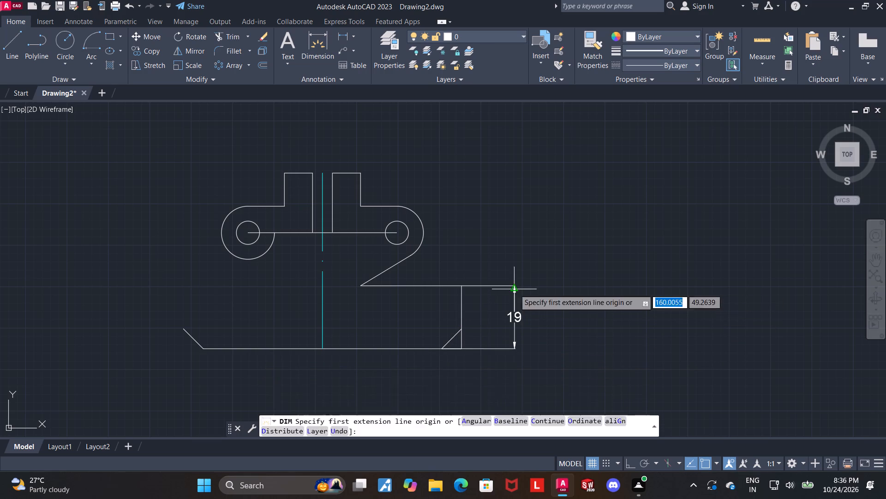
key(Escape)
Trim away the square corner outside the base's right chamfer.
click(233, 39)
scroll(445, 345, up, 2)
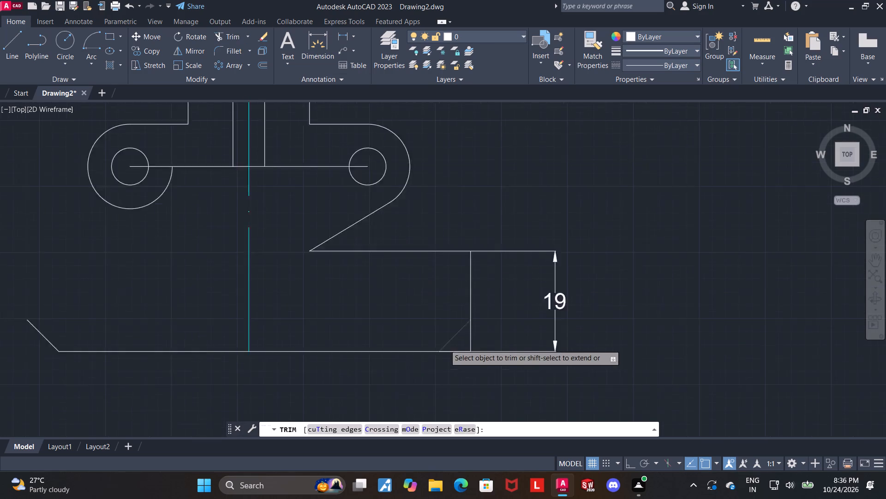
drag(463, 375, 486, 335)
drag(455, 367, 501, 327)
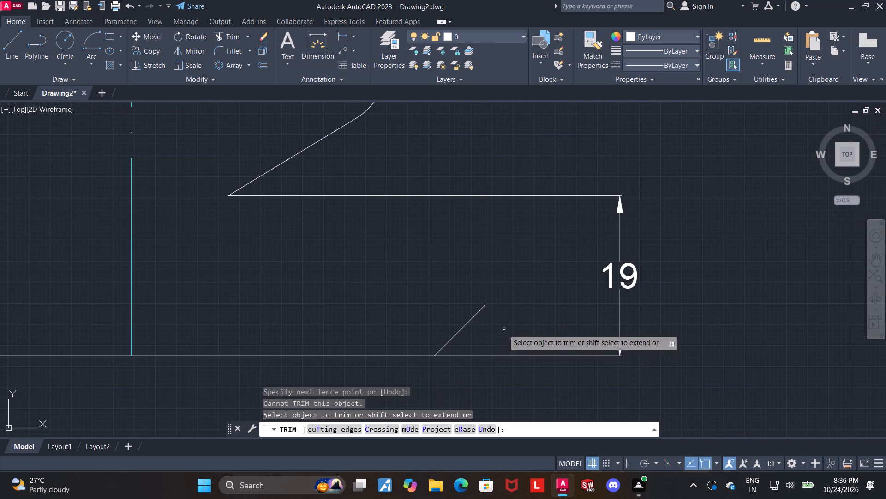
scroll(485, 342, down, 1)
key(Escape)
Reposition the base height dimension slightly farther out from the base's right side.
click(569, 304)
click(569, 301)
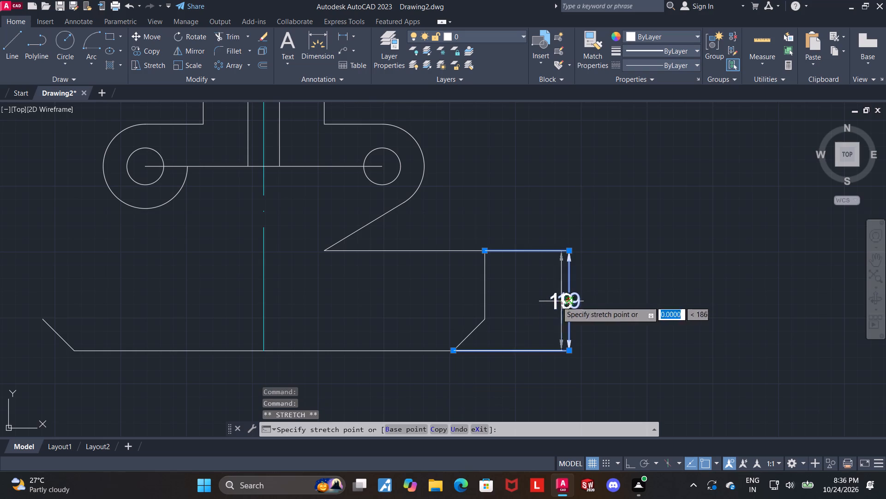
click(423, 297)
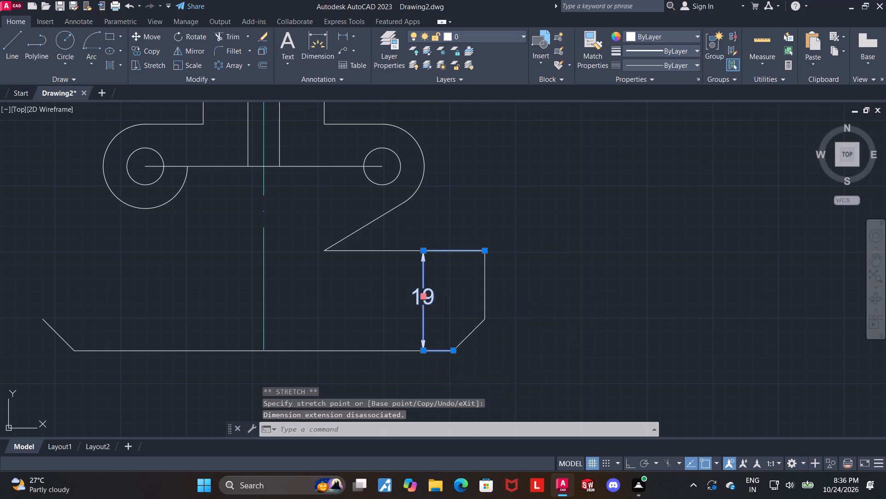
click(423, 294)
click(581, 298)
key(Escape)
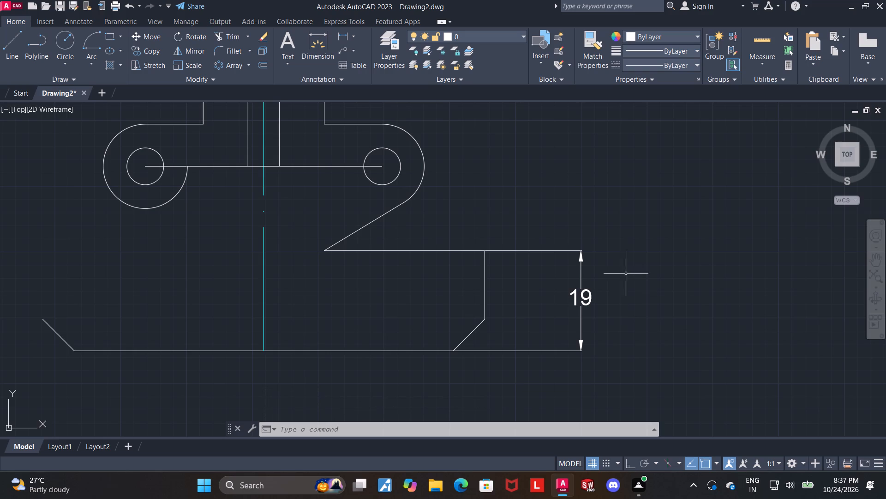
Mirror the right tangent line, upper base edge and right vertical edge about the cyan centre line, keeping the originals.
middle_drag(166, 285, 274, 268)
key(Escape)
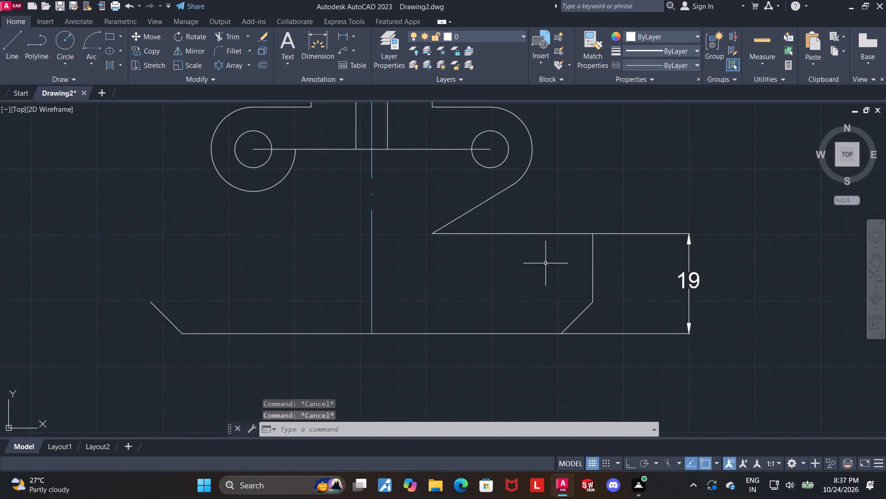
click(593, 271)
click(533, 234)
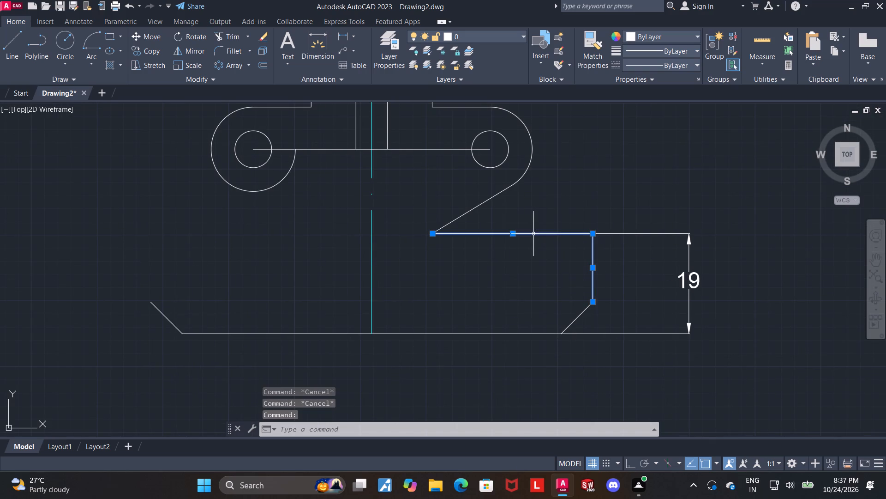
click(497, 195)
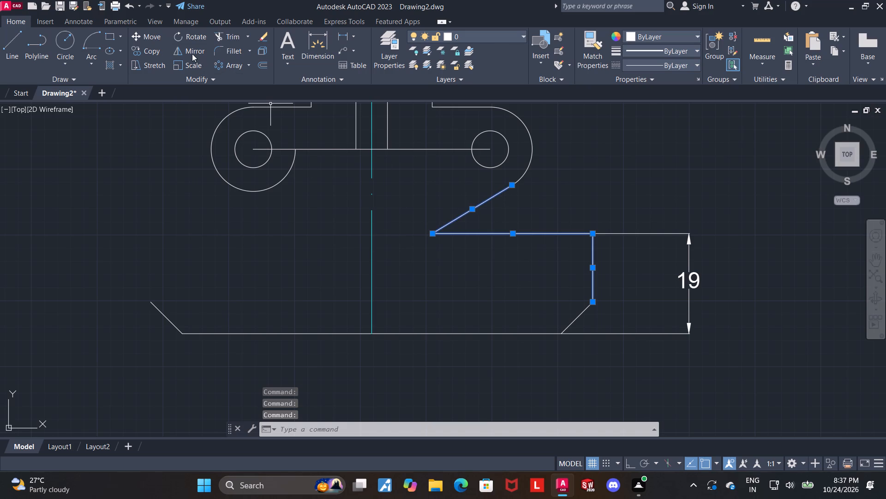
click(192, 54)
click(371, 333)
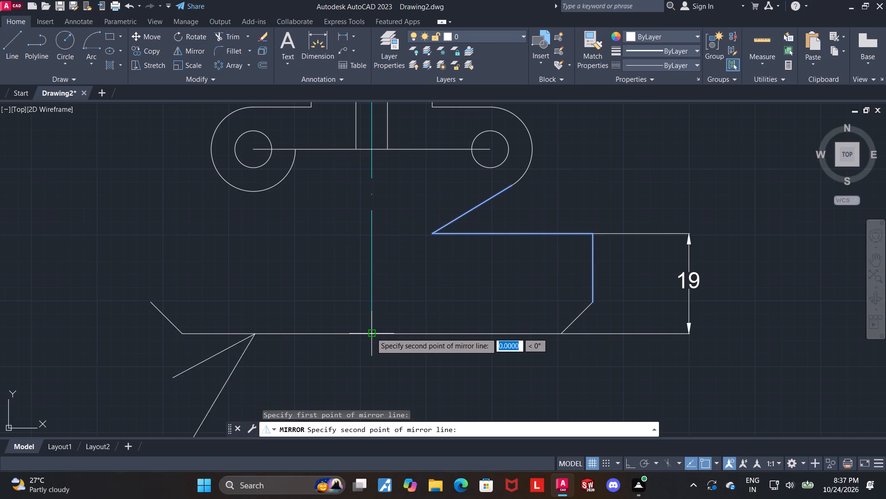
scroll(371, 329, down, 1)
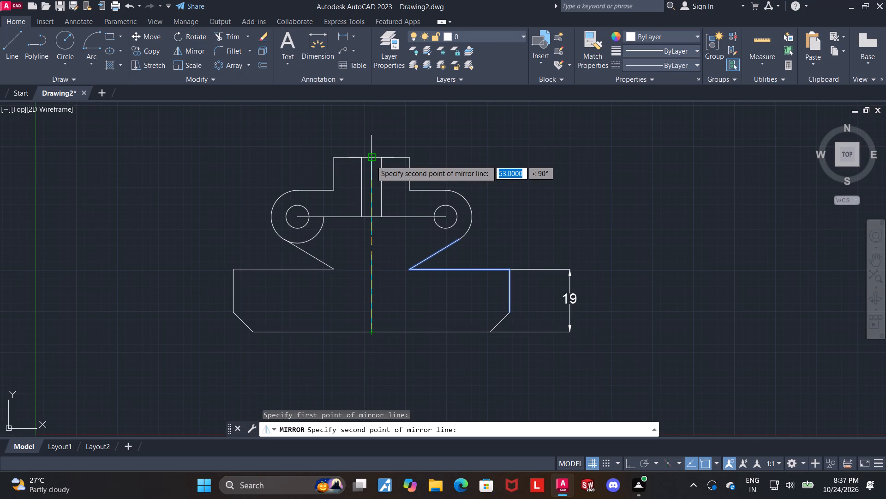
click(371, 160)
drag(383, 201, 371, 160)
scroll(245, 300, up, 2)
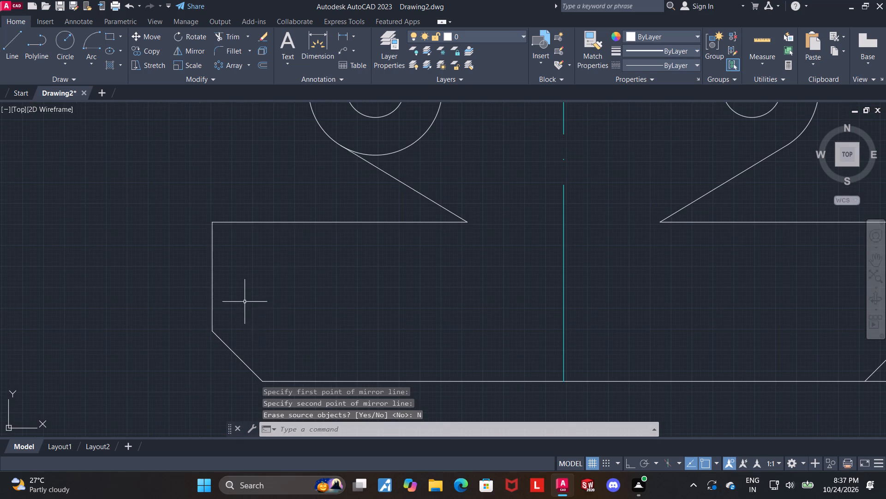
scroll(287, 316, down, 1)
middle_drag(418, 294, 371, 286)
key(Escape)
key(Escape)
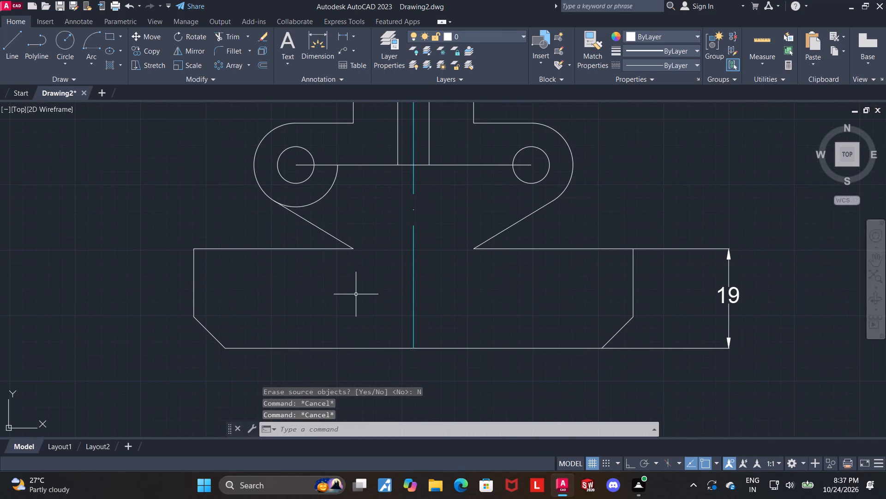
Trim away the left outer circle's inner lower arc between the tangent line and the horizontal line through the holes.
middle_drag(355, 294, 337, 303)
click(229, 39)
drag(311, 215, 306, 208)
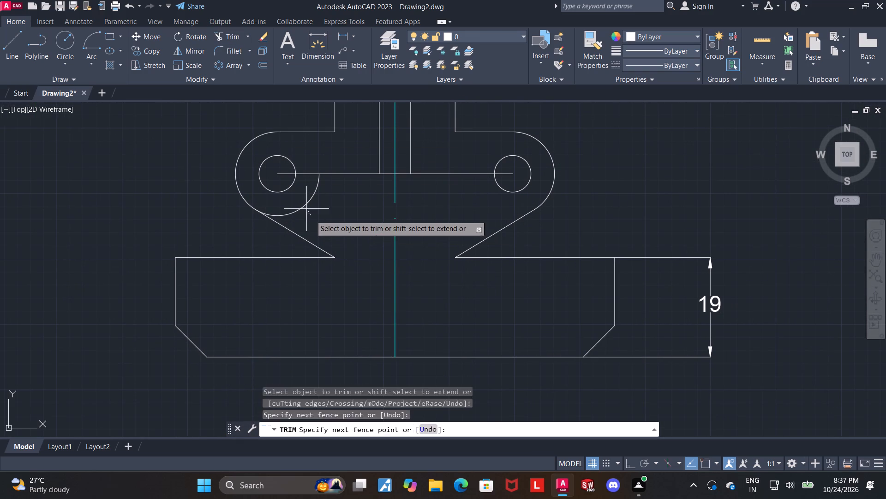
drag(306, 208, 304, 206)
drag(306, 209, 296, 198)
scroll(320, 237, down, 1)
key(Escape)
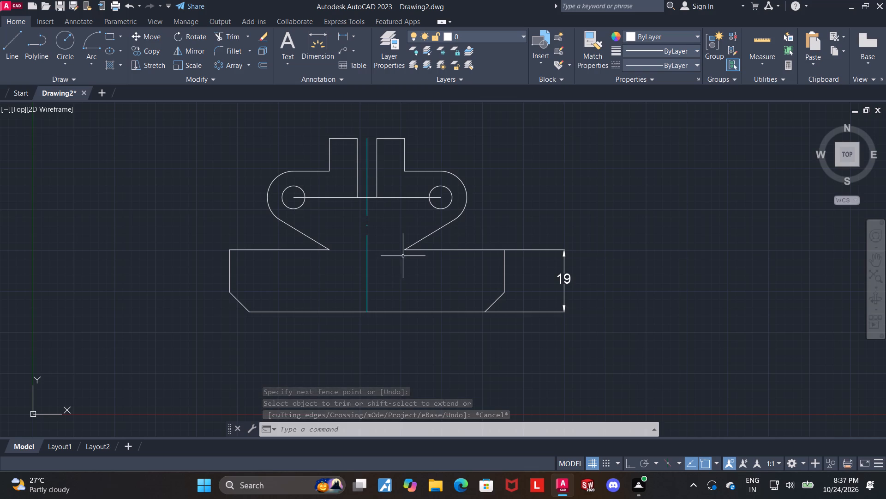
key(Escape)
key(Escape)
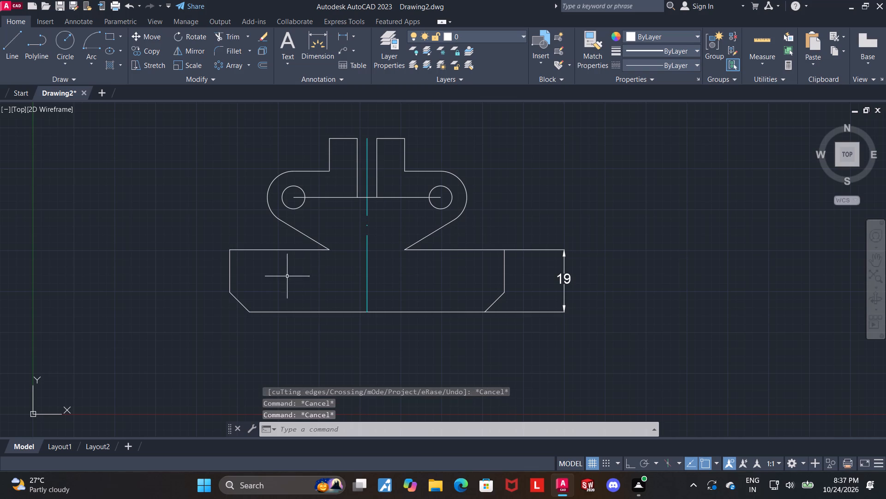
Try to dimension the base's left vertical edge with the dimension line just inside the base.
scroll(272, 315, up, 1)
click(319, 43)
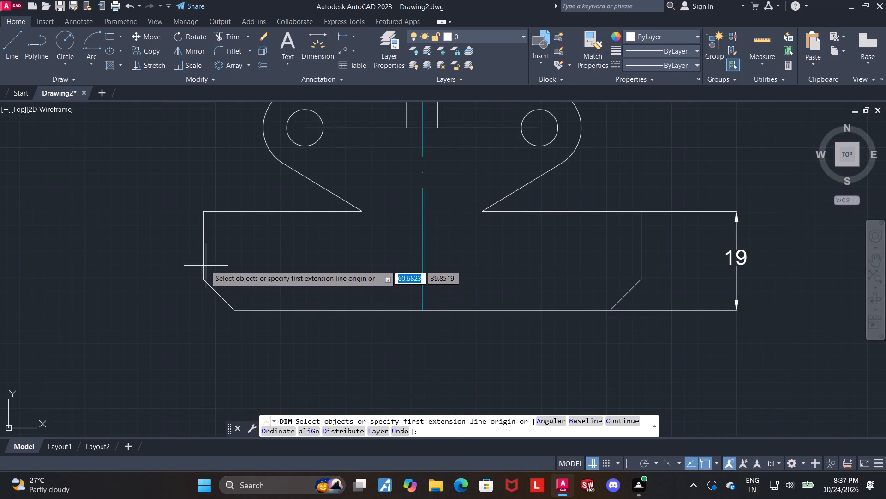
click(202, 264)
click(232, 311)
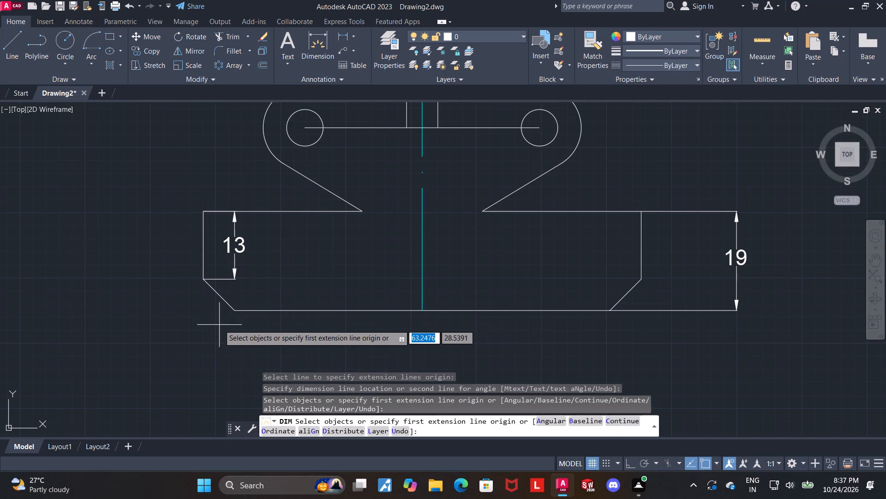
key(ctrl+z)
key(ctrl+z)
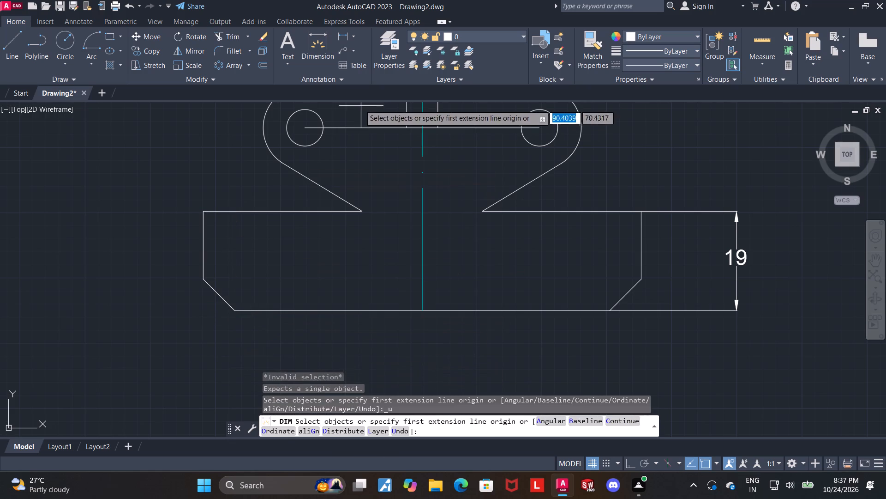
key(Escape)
Dimension the horizontal leg of the base's left chamfer, placing the dimension below the base.
click(314, 46)
click(202, 281)
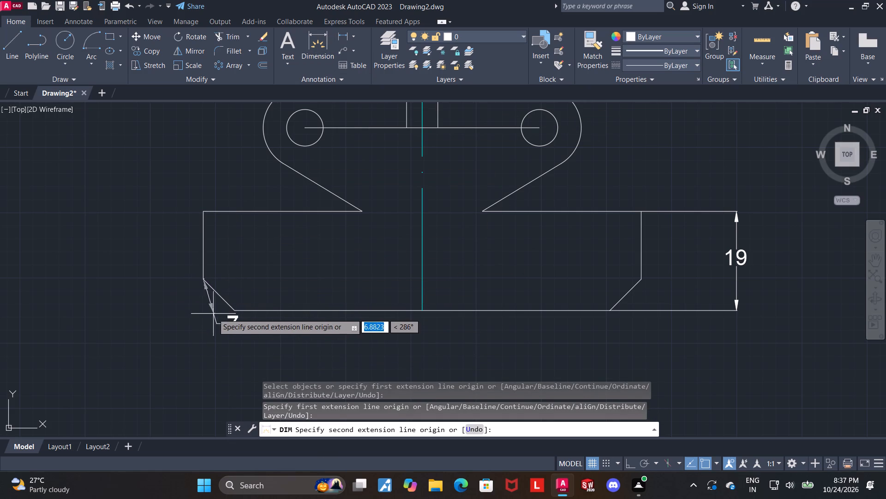
click(232, 312)
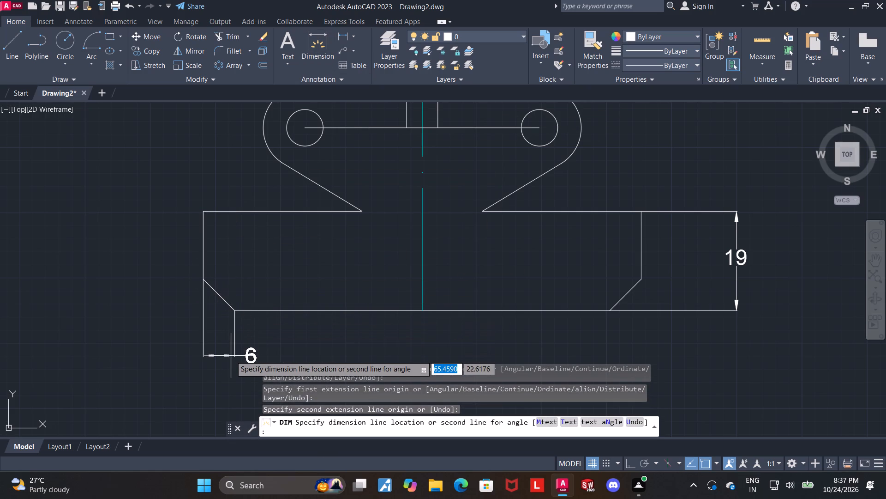
click(231, 356)
key(Escape)
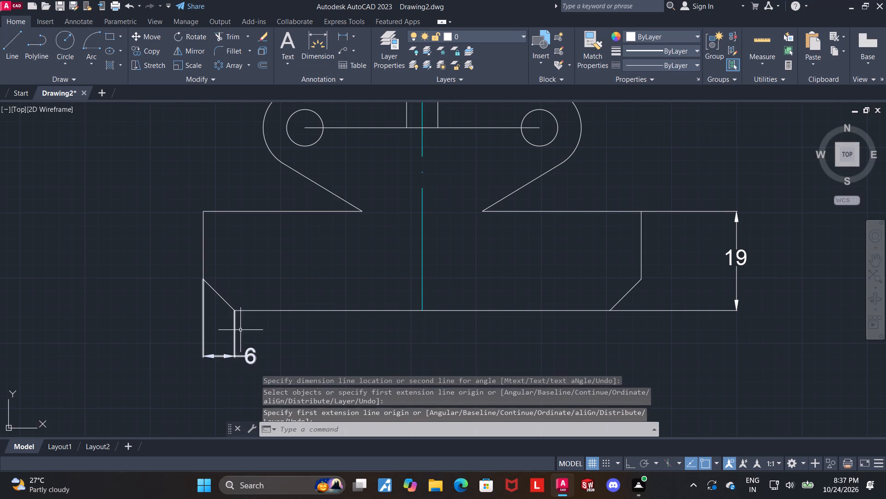
key(Escape)
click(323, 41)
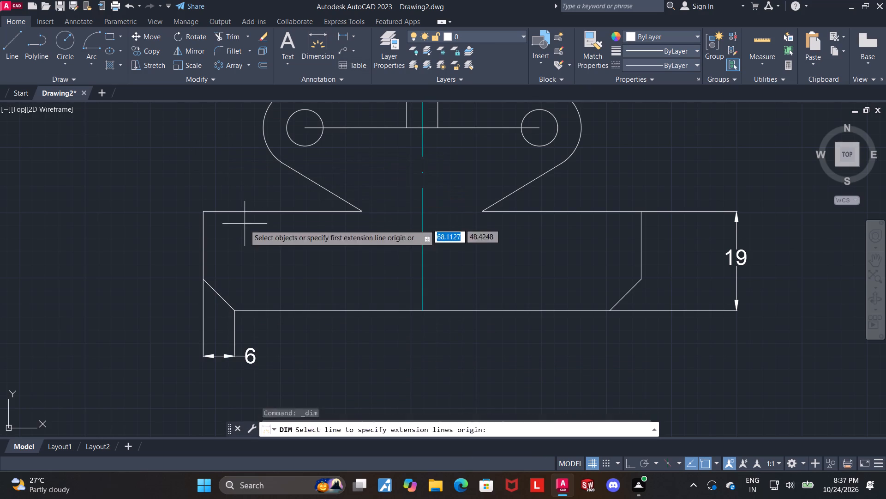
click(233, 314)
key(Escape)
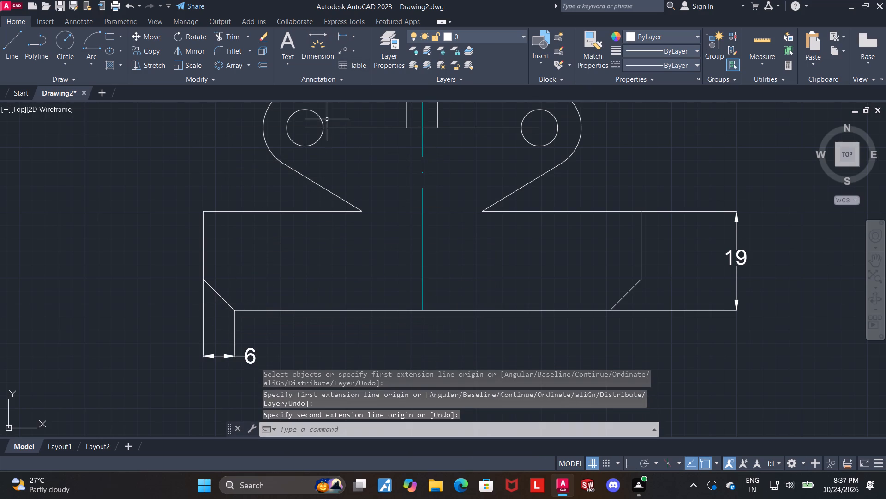
Dimension the vertical leg of the base's left chamfer, placing the dimension outside the base's left side.
click(317, 45)
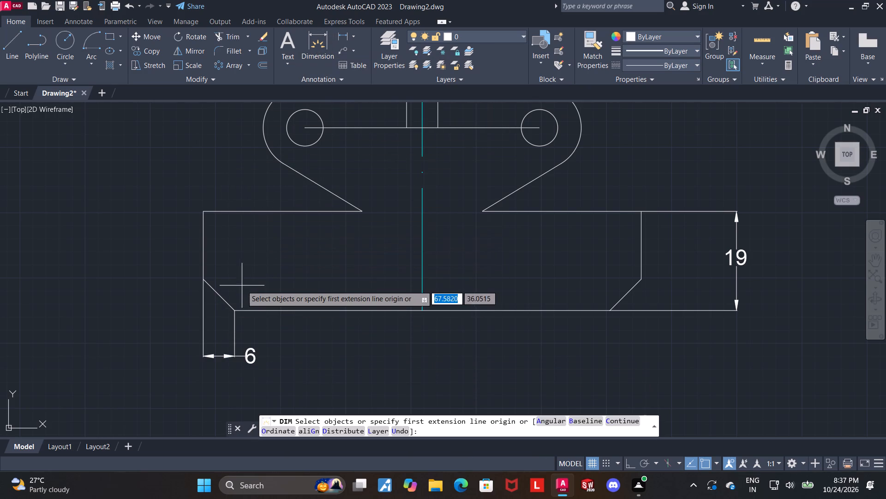
click(235, 310)
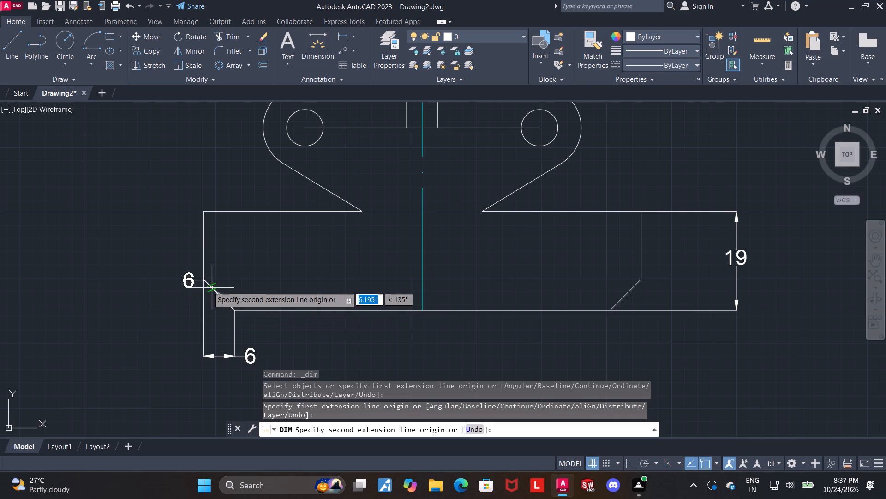
click(202, 280)
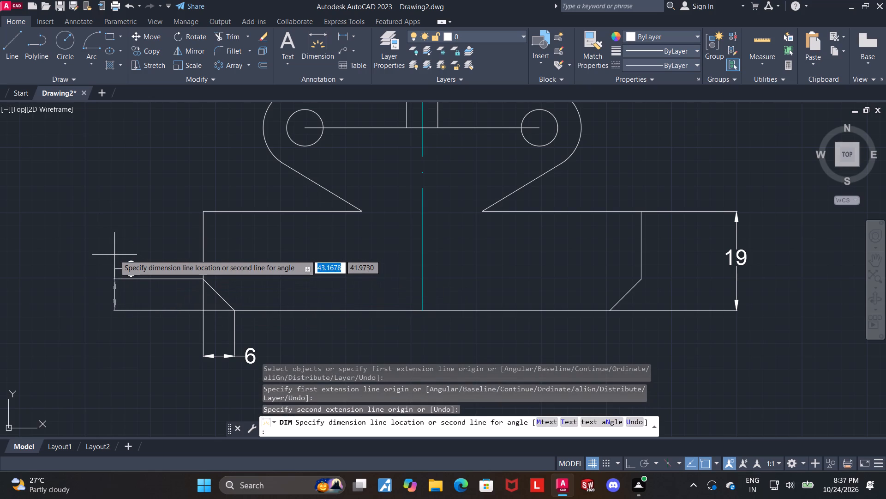
click(120, 253)
key(Escape)
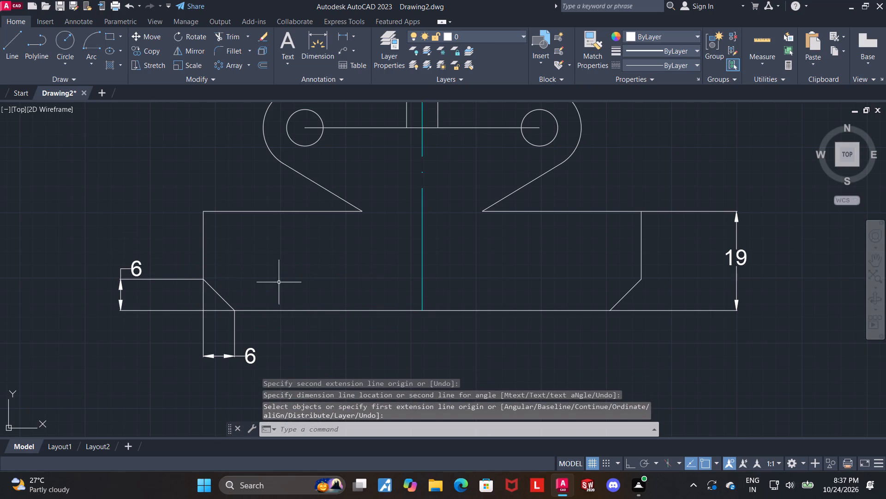
Move the left chamfer's vertical dimension closer to the base's left edge.
click(137, 268)
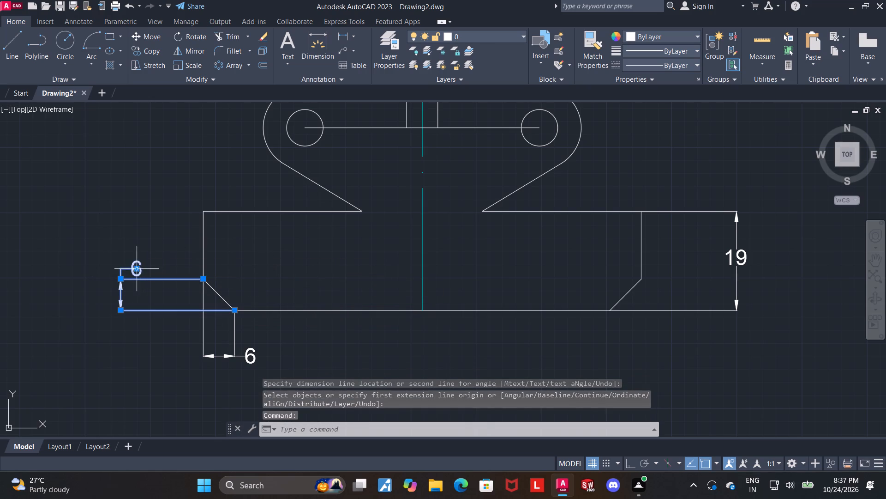
click(136, 270)
click(179, 269)
key(Escape)
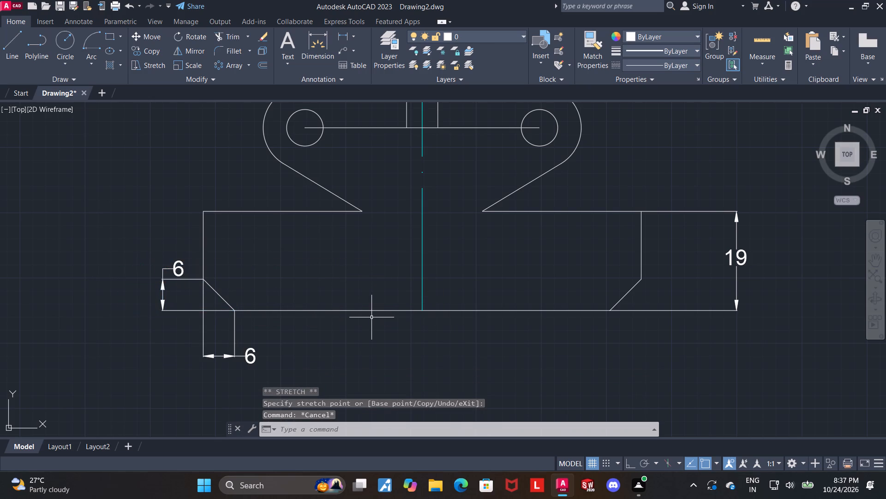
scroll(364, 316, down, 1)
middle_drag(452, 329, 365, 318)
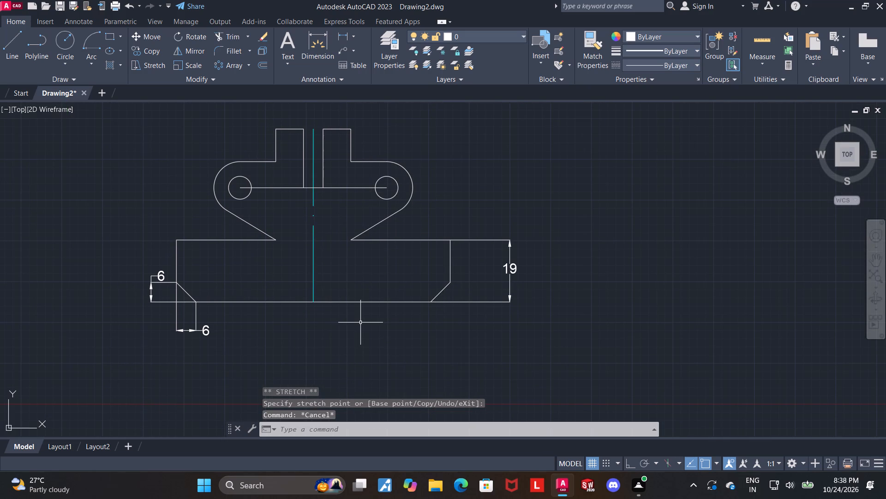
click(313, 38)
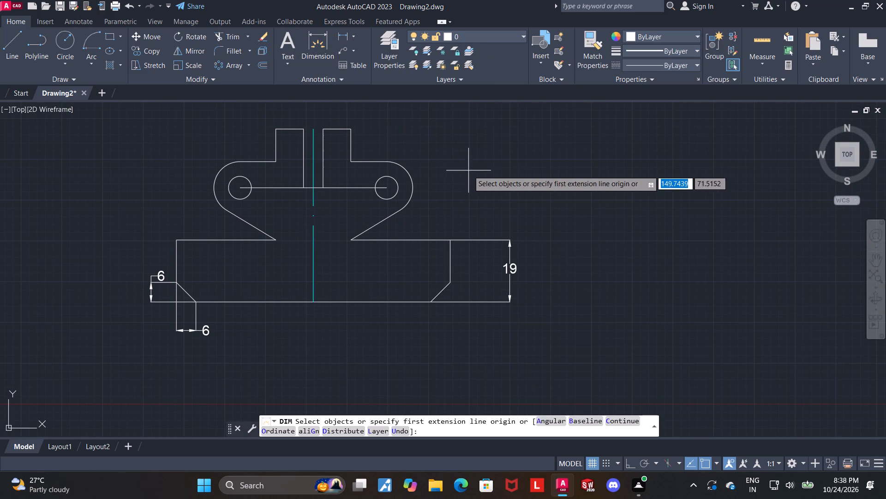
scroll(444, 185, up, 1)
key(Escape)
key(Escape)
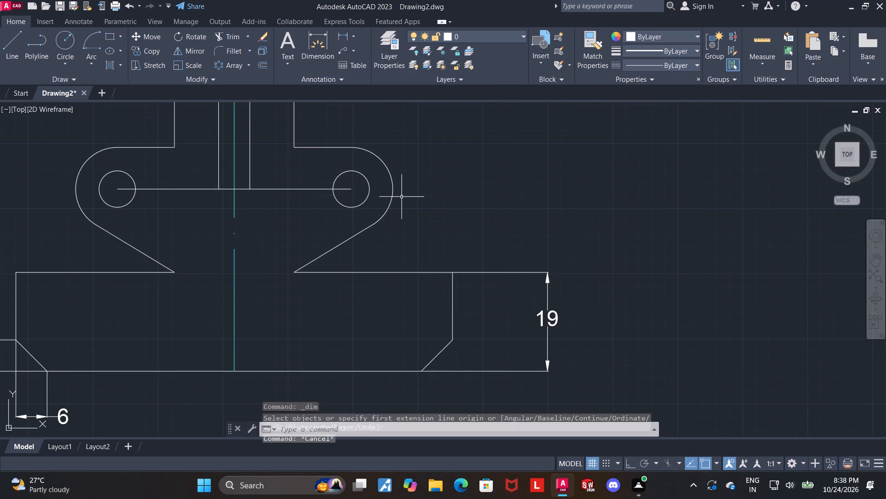
With Ortho on, draw a horizontal line from the right hole's centre outward to just past the right lobe.
click(8, 40)
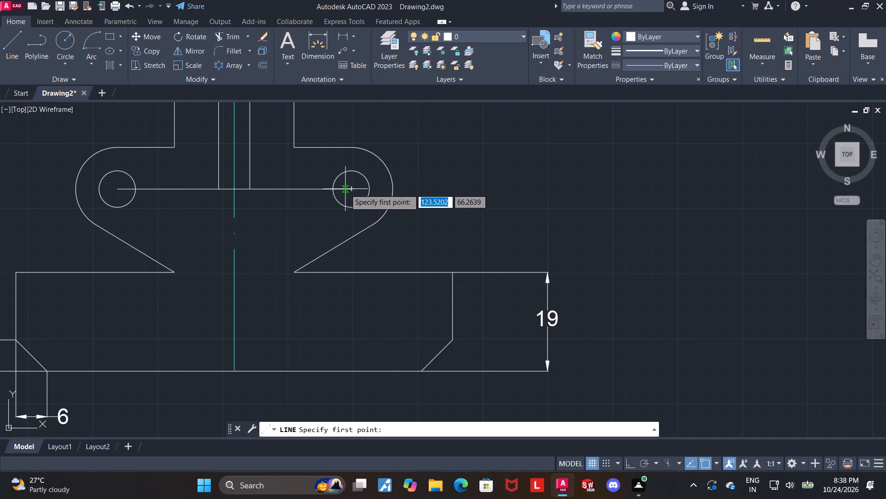
click(352, 189)
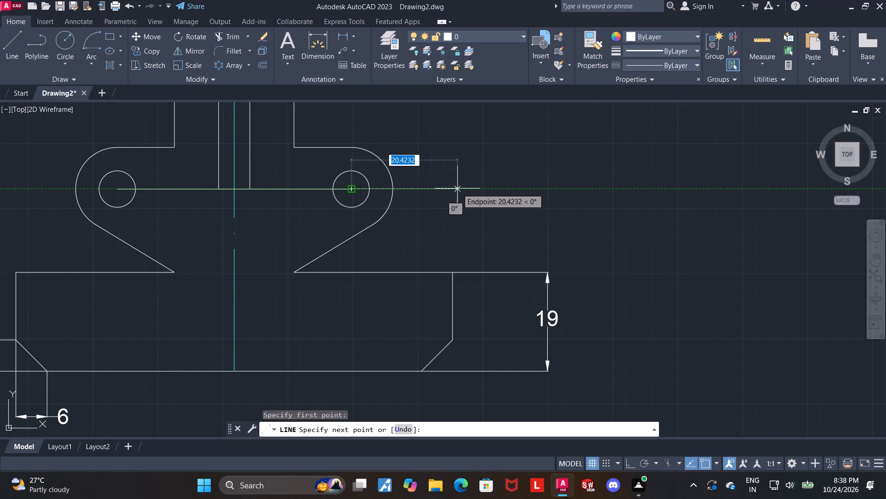
key(F8)
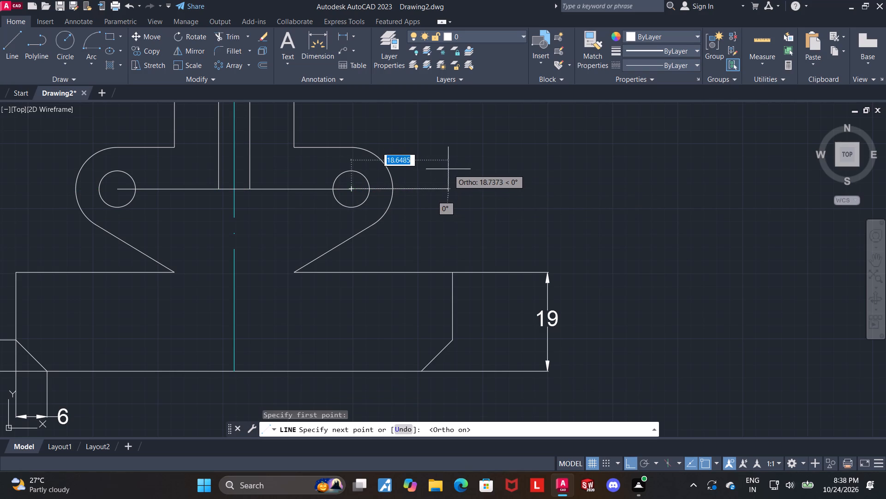
click(411, 162)
key(Escape)
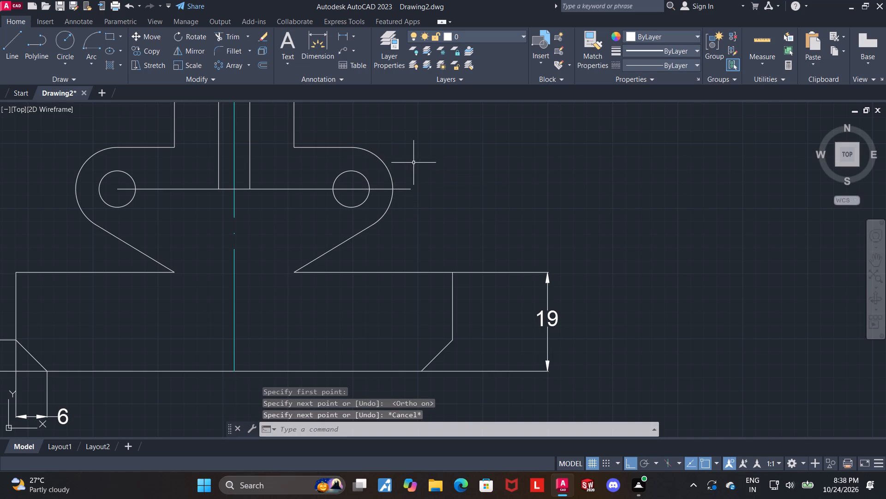
Draw a horizontal line about 12 units long from the left hole's centre outward past the left lobe.
click(15, 39)
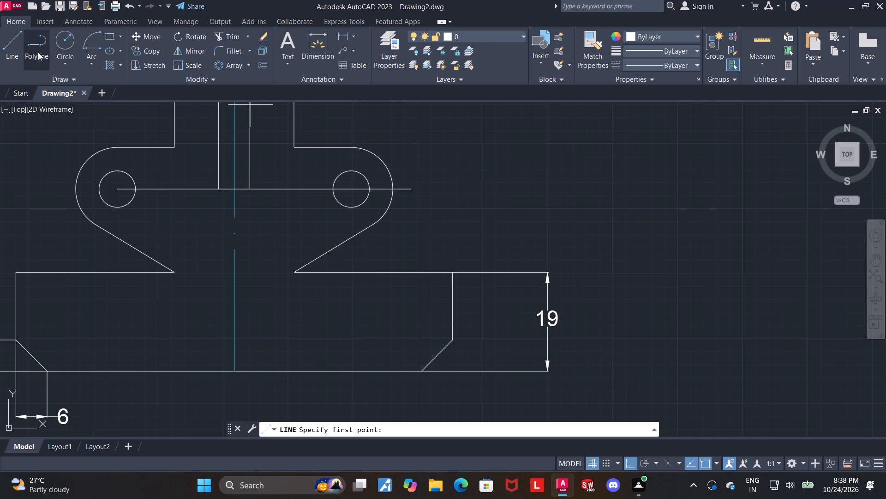
click(116, 189)
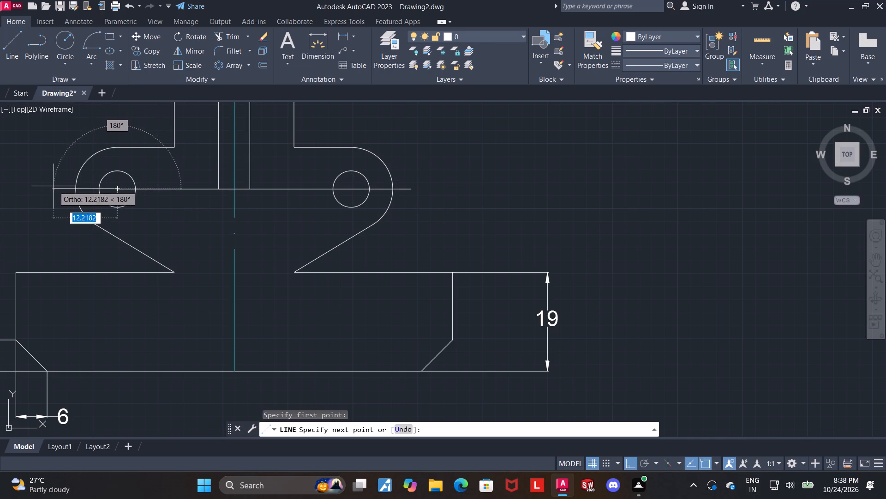
click(54, 186)
key(Escape)
Join the four collinear horizontal segments running through both holes into one line.
click(109, 189)
click(147, 188)
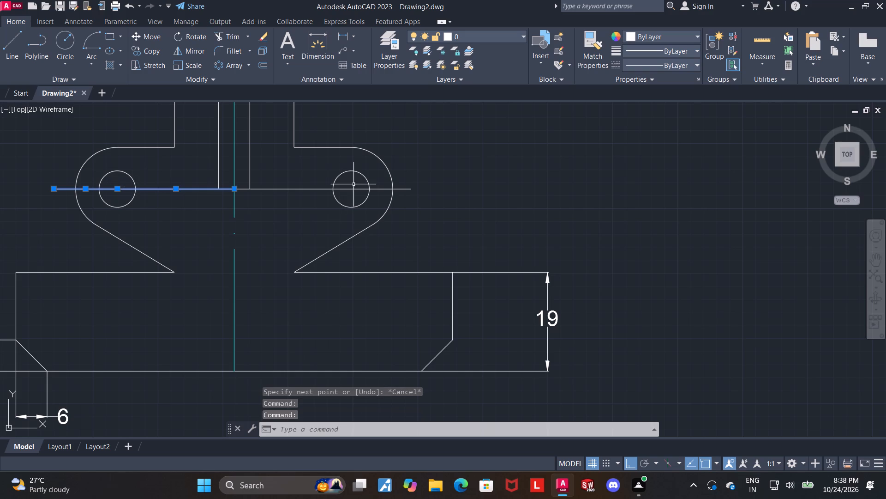
click(309, 191)
click(308, 188)
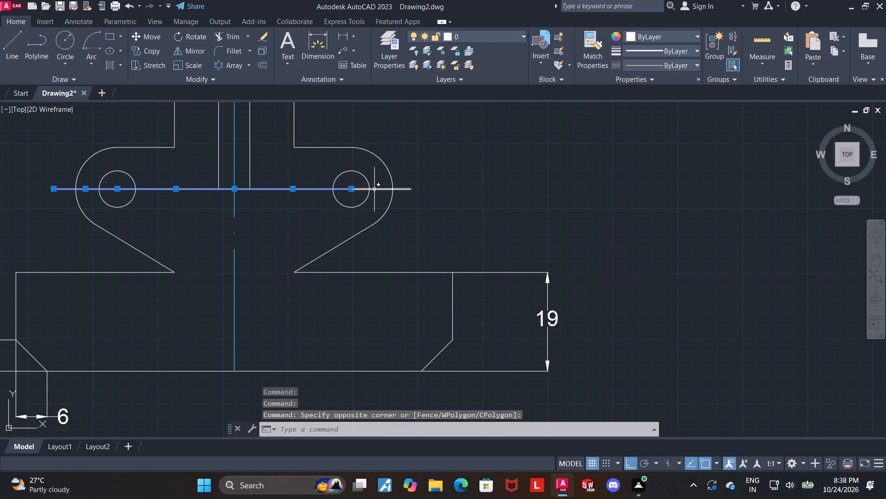
click(375, 189)
key(j)
key(Return)
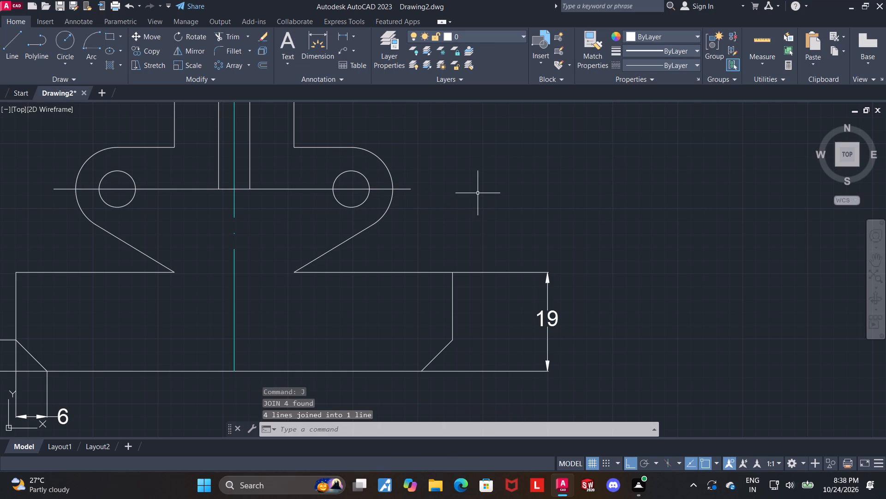
Give the horizontal line through both holes the ACAD dash-dot linetype and cyan colour.
click(301, 204)
click(294, 176)
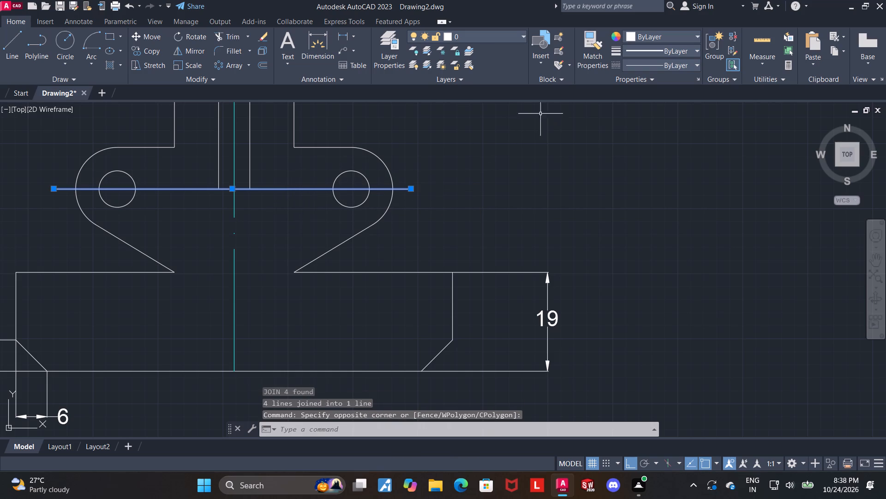
click(688, 67)
click(670, 103)
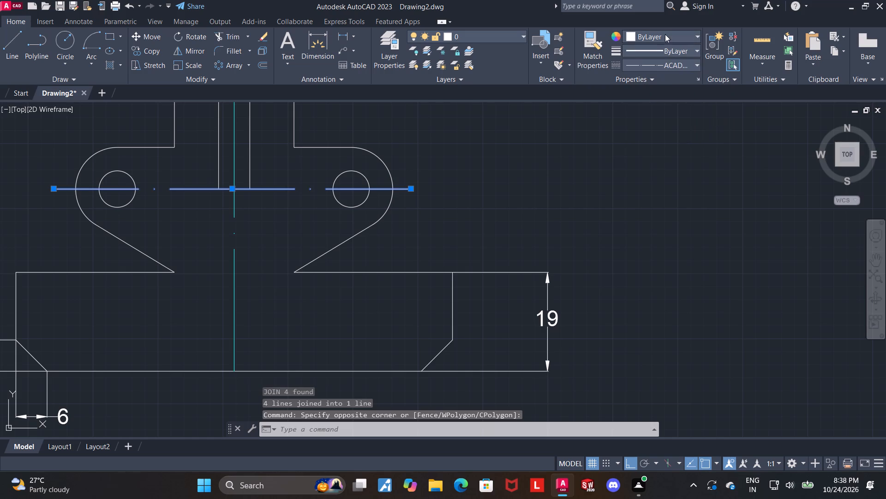
click(665, 34)
click(665, 148)
key(Escape)
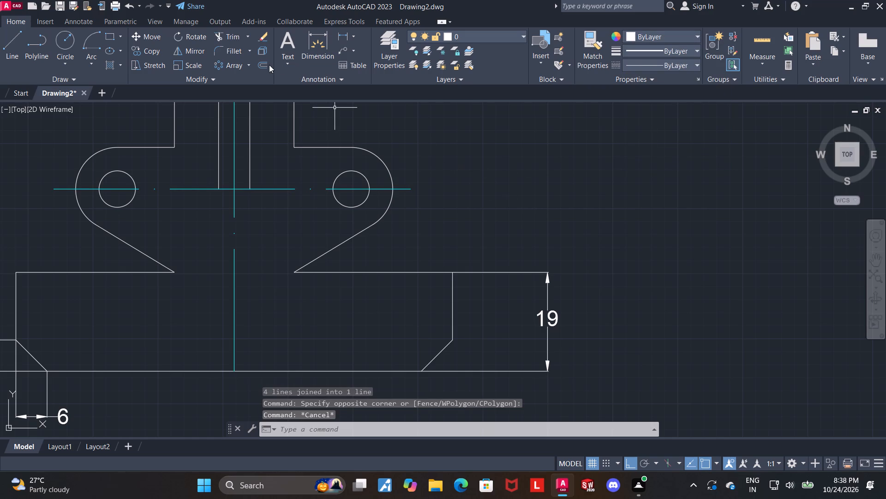
Dimension the vertical distance from the horizontal centre line to the base's upper edge, aligned above the base height dimension.
click(305, 42)
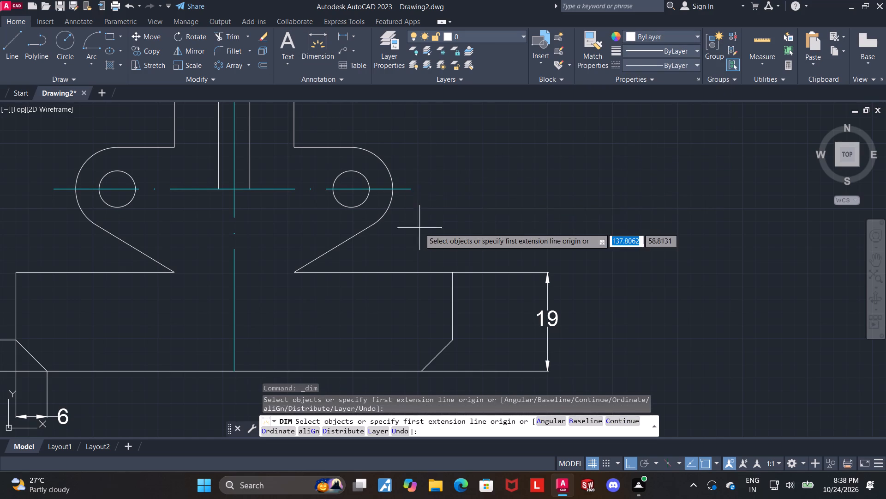
click(409, 190)
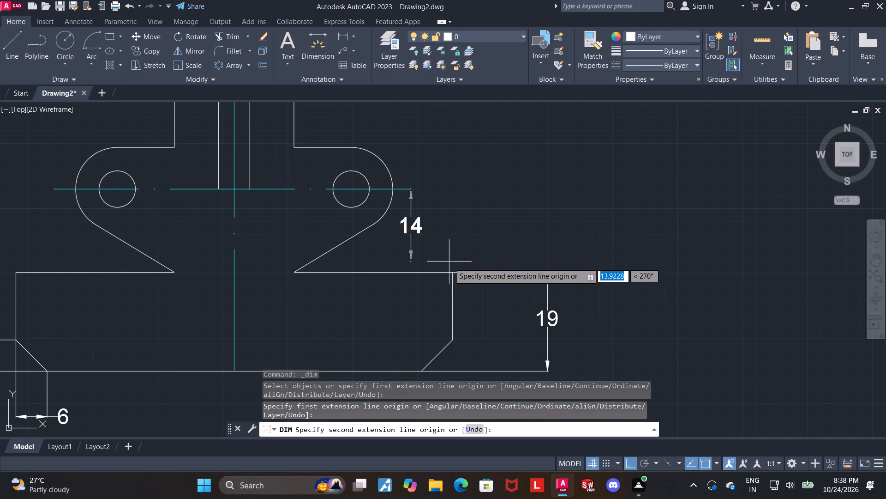
click(451, 274)
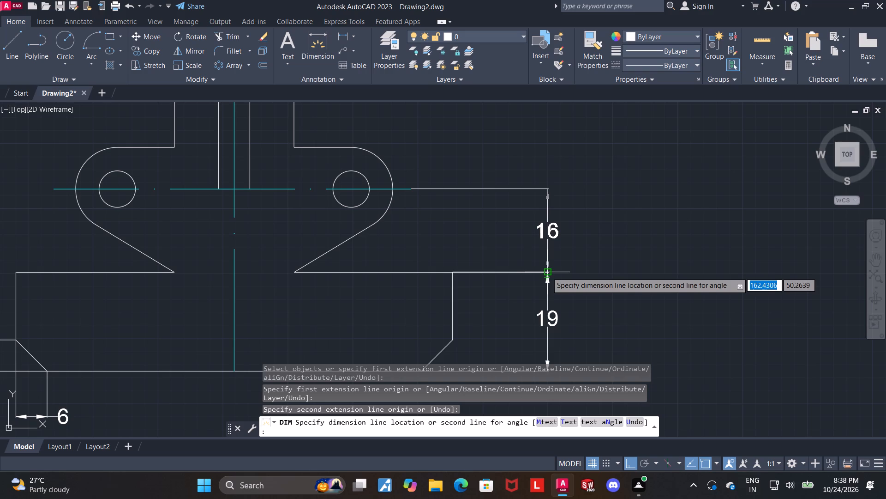
click(549, 271)
key(Escape)
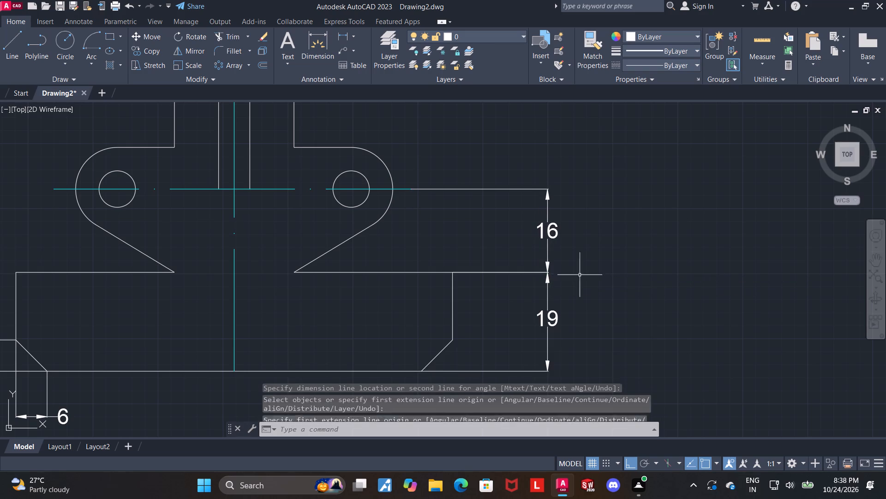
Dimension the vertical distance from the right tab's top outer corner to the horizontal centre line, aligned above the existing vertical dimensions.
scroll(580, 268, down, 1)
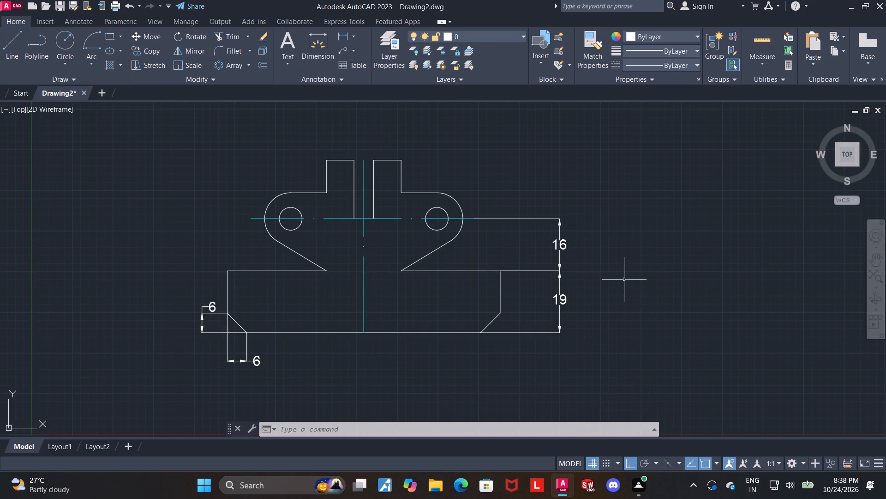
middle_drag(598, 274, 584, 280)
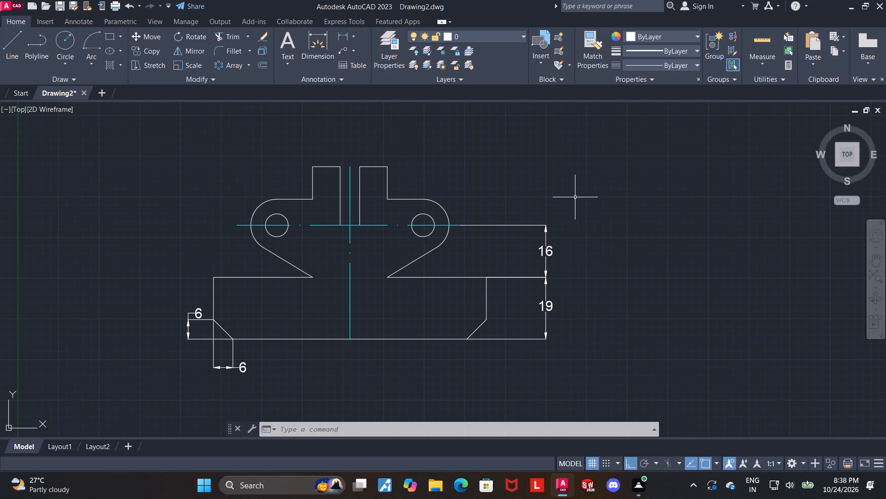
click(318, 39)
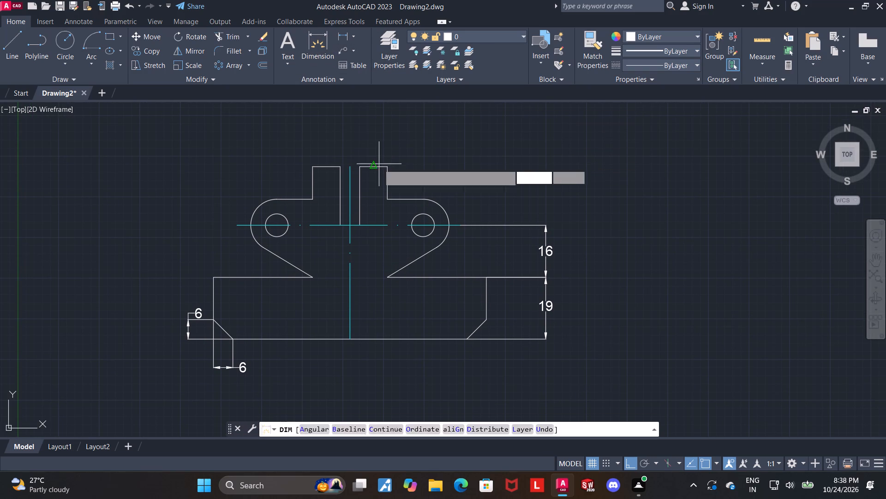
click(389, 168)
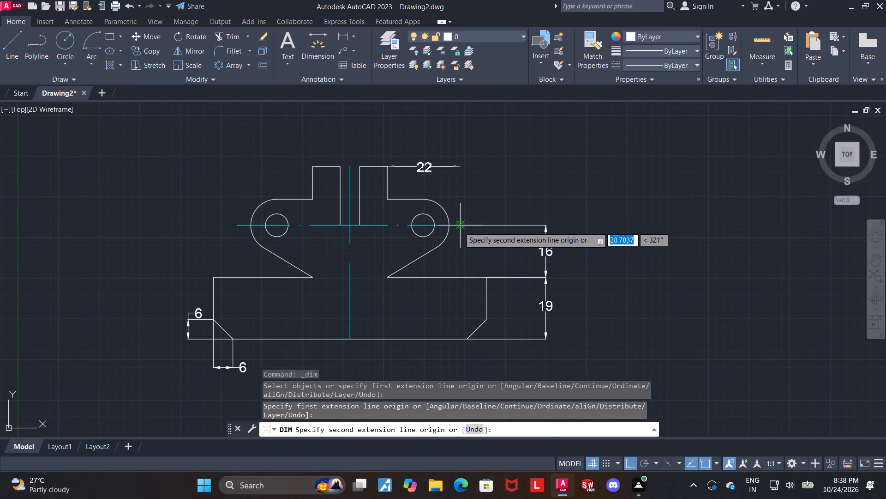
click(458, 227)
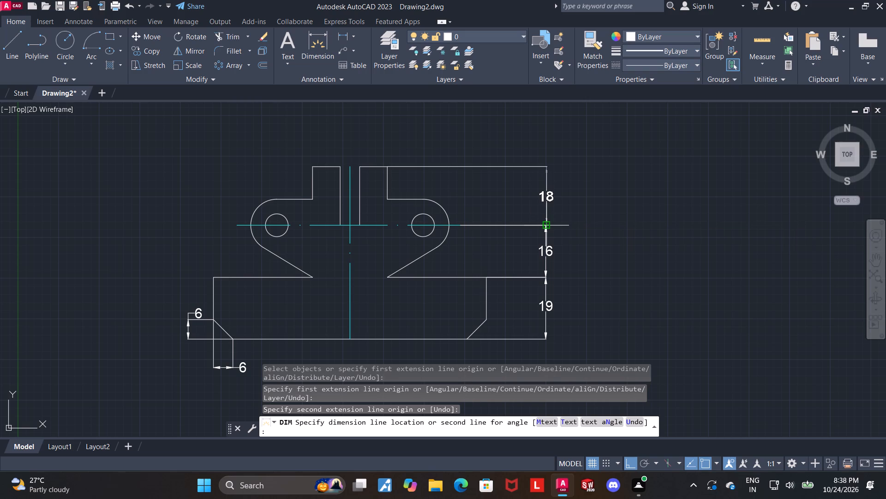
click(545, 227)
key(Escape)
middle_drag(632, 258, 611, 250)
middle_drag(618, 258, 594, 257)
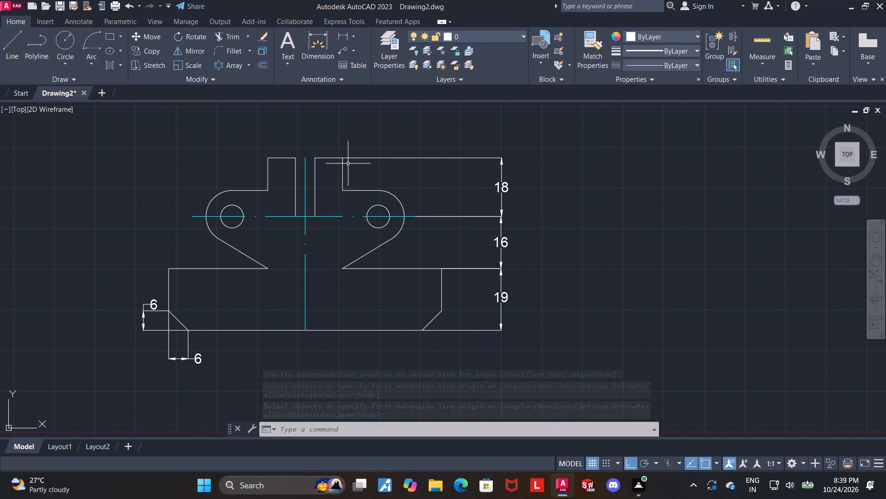
Fillet the right upper tab's outer top corner with radius 2.
scroll(347, 162, up, 3)
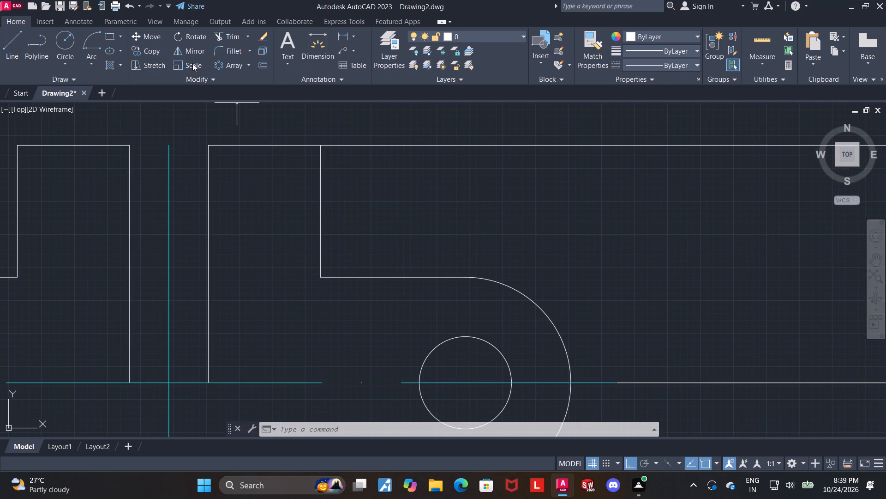
click(216, 48)
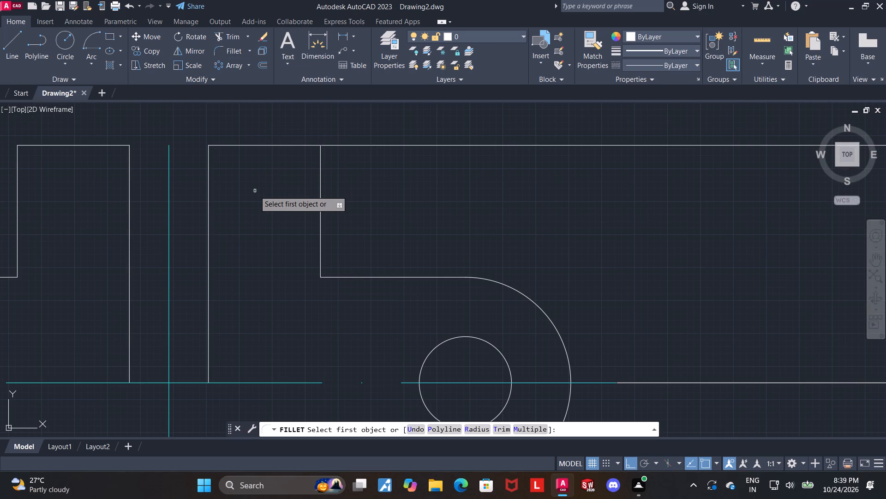
key(r)
key(Return)
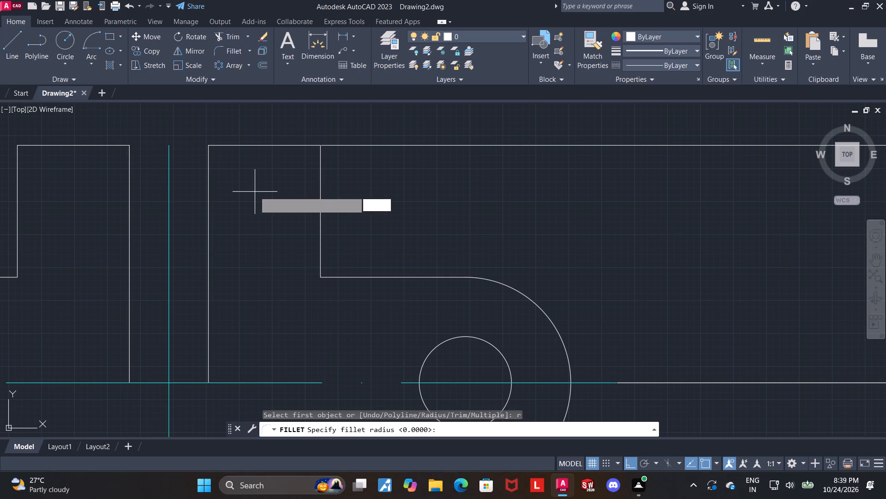
key(2)
key(Return)
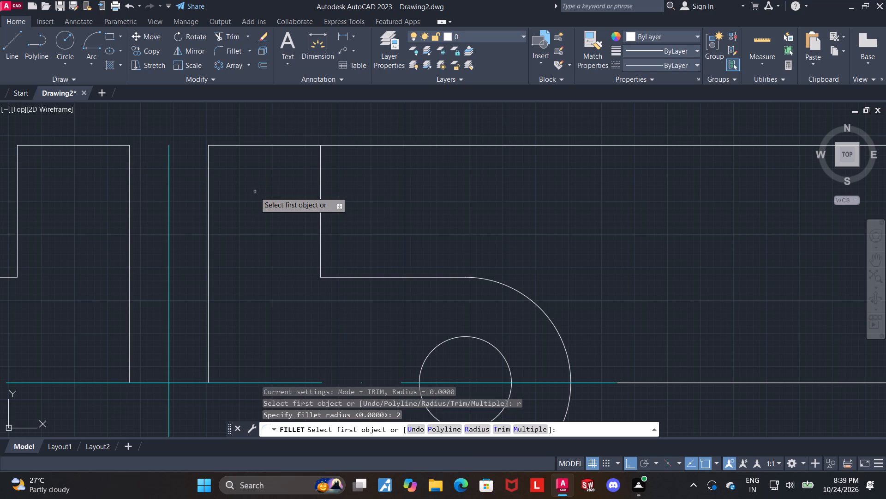
click(281, 146)
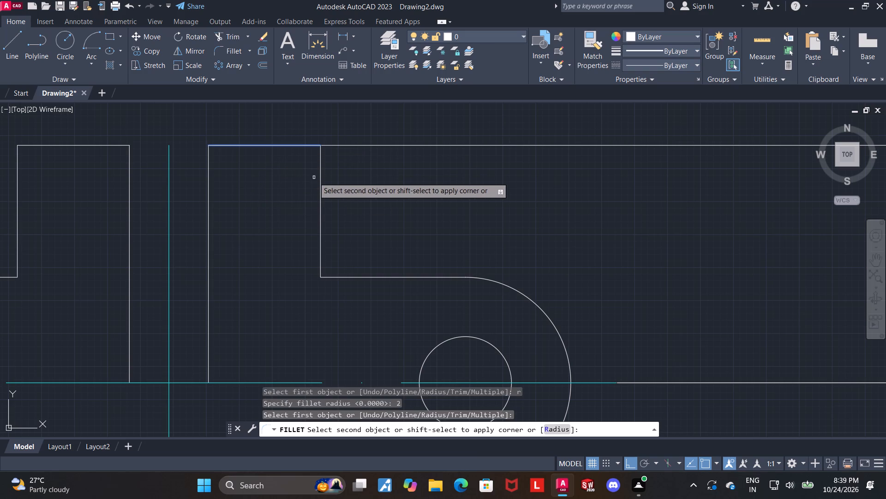
click(320, 178)
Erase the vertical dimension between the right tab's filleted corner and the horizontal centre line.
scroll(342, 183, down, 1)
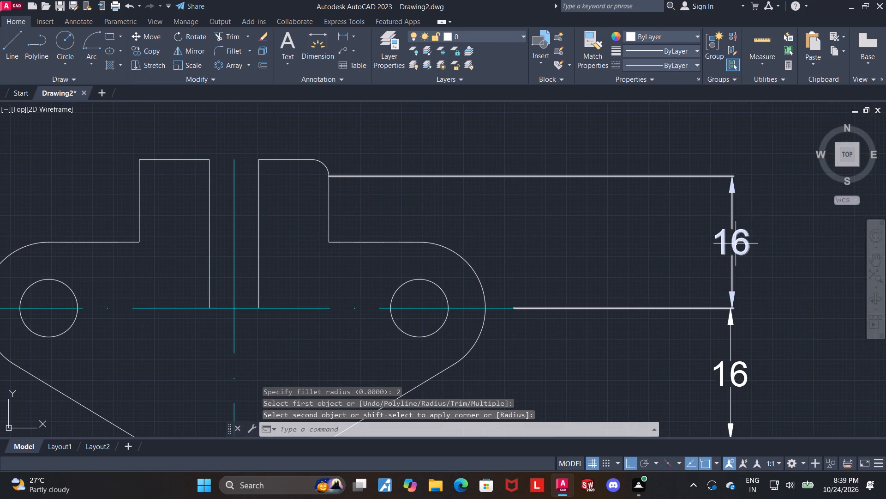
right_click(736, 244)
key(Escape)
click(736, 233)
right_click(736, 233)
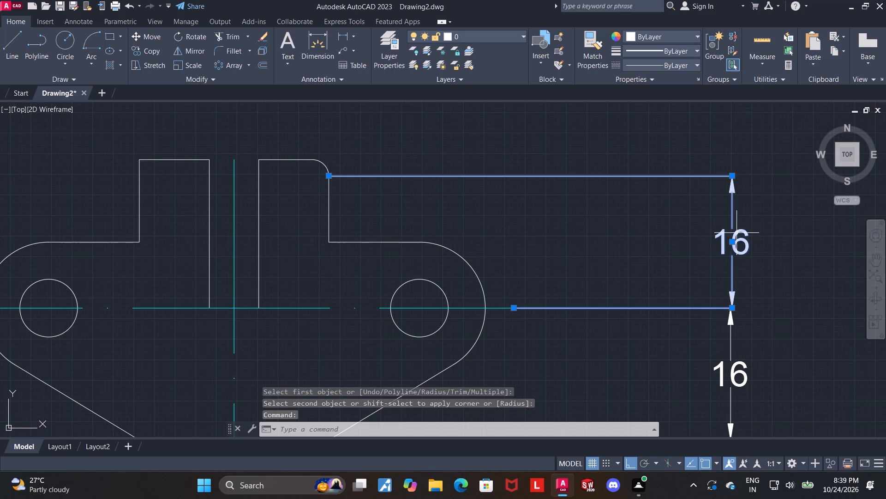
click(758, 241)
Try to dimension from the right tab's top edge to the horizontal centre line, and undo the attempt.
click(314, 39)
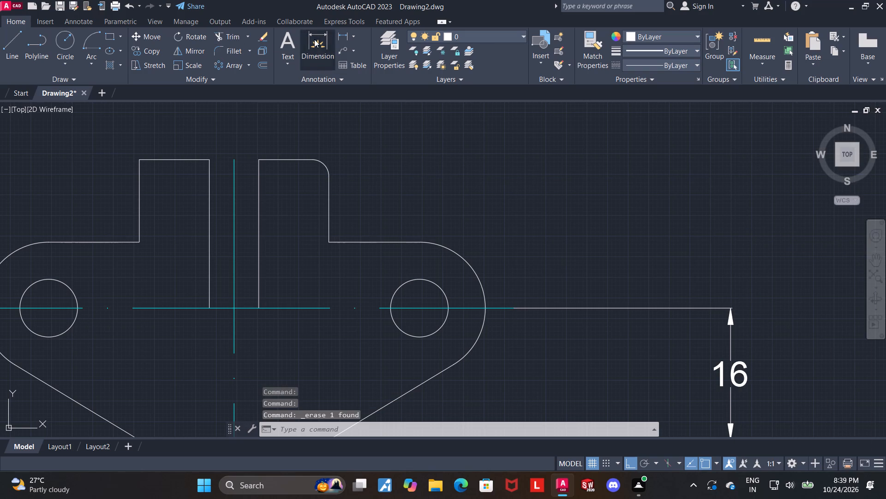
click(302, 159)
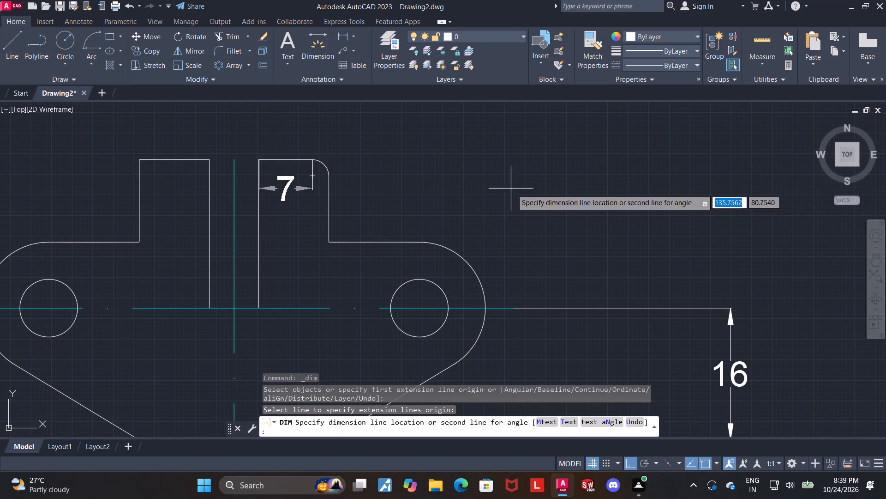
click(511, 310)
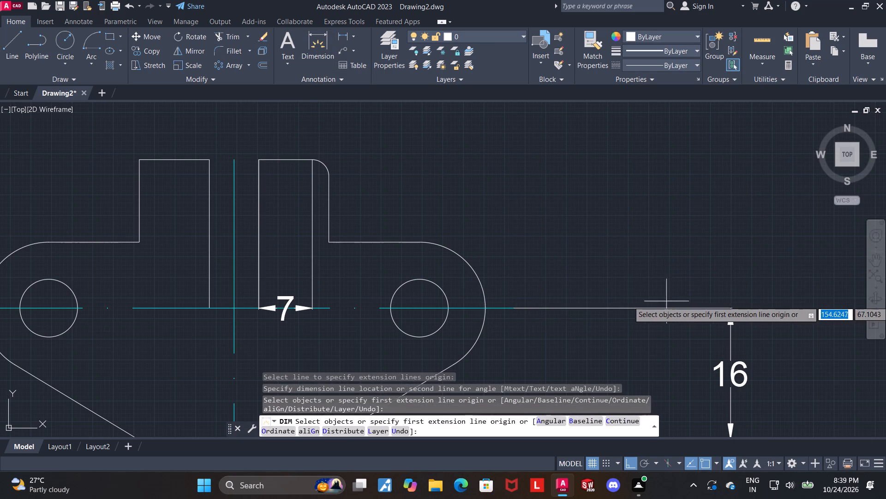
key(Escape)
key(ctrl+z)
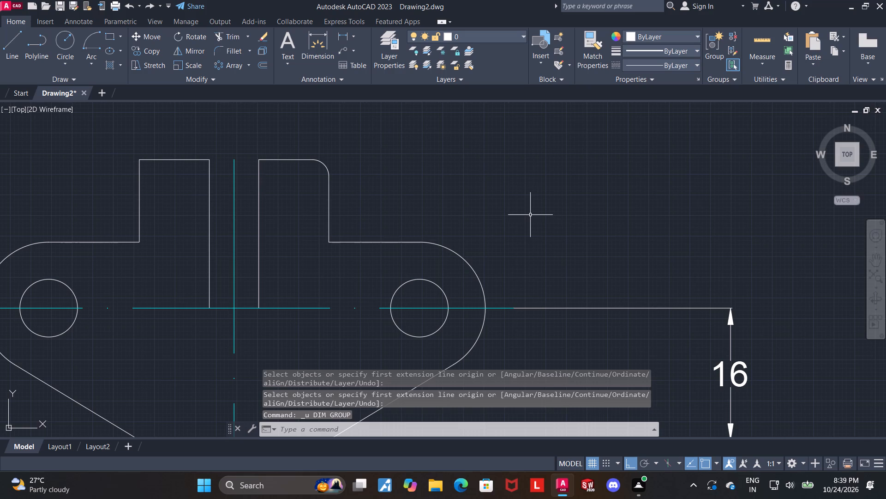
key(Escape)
Dimension the vertical distance from the right tab's top edge, at the fillet's start, to the horizontal centre line, aligned above the existing vertical dimensions.
click(318, 39)
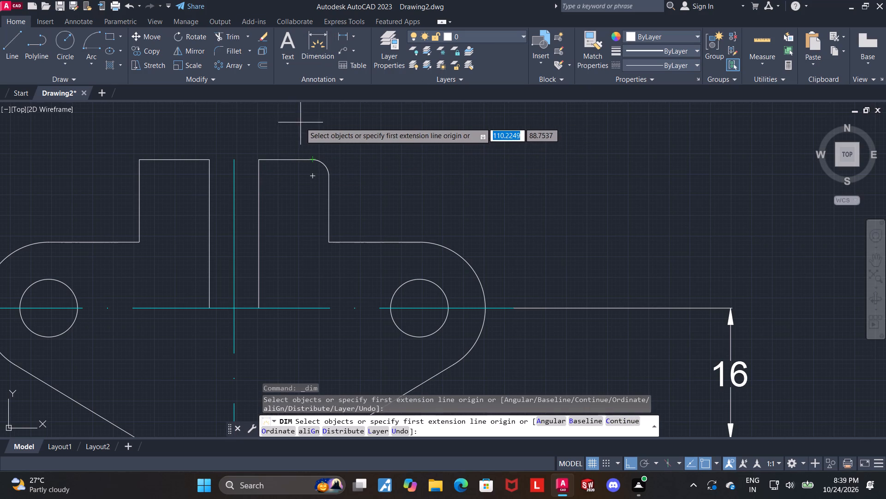
key(Escape)
click(317, 50)
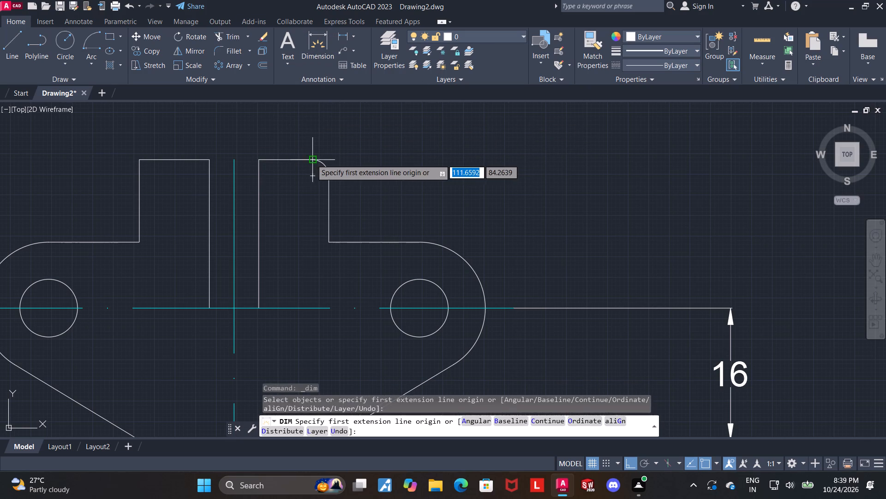
click(311, 159)
click(514, 308)
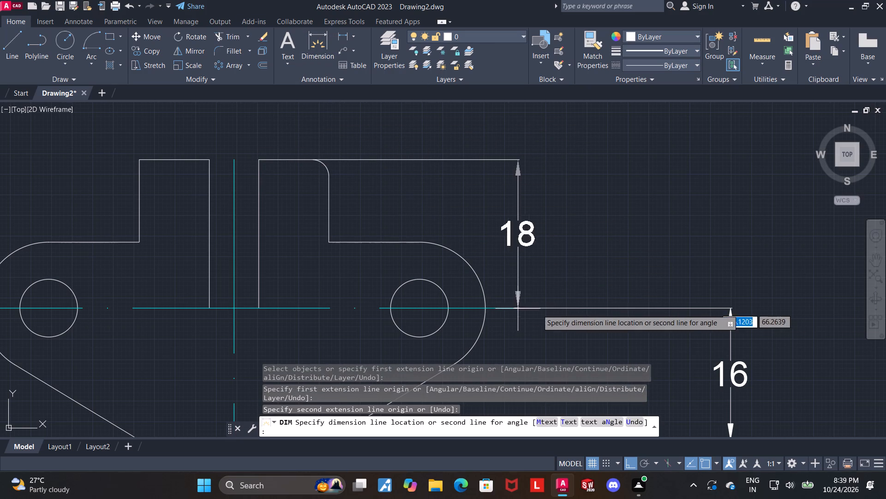
click(730, 306)
scroll(658, 293, down, 1)
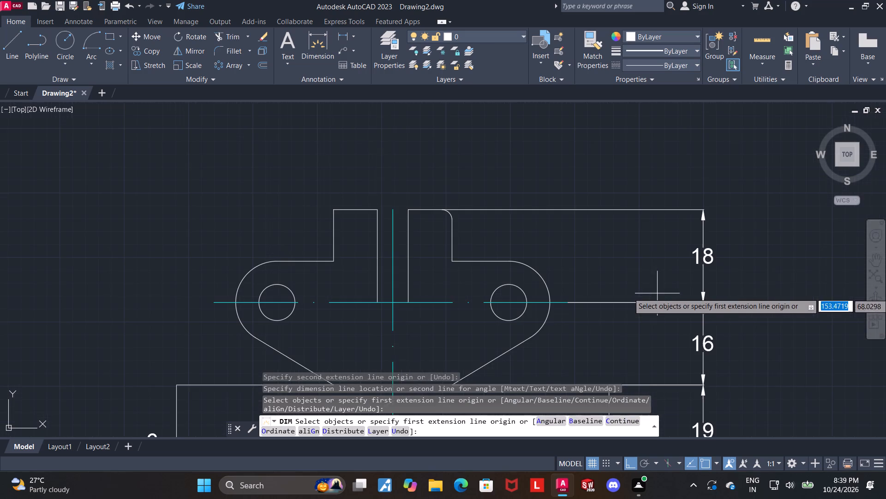
key(Escape)
Fillet the left upper tab's outer top corner with radius 4.
middle_drag(748, 279, 728, 242)
scroll(282, 171, up, 2)
key(Escape)
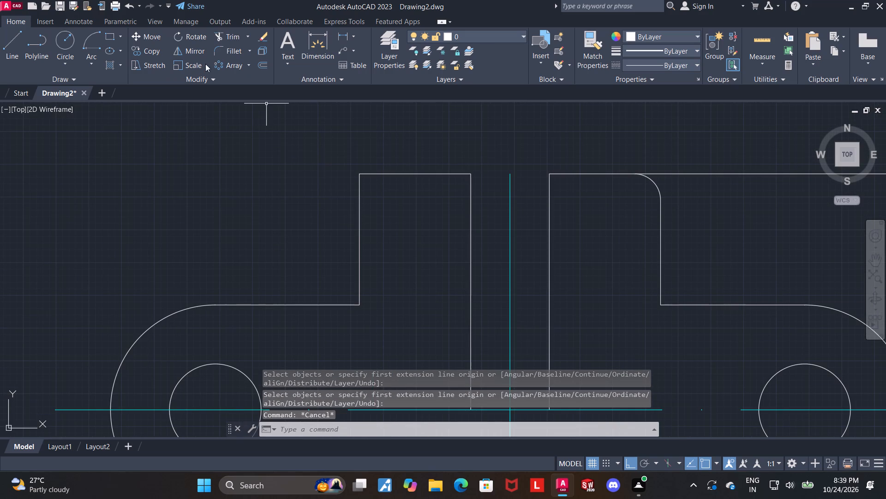
click(221, 49)
key(r)
key(Return)
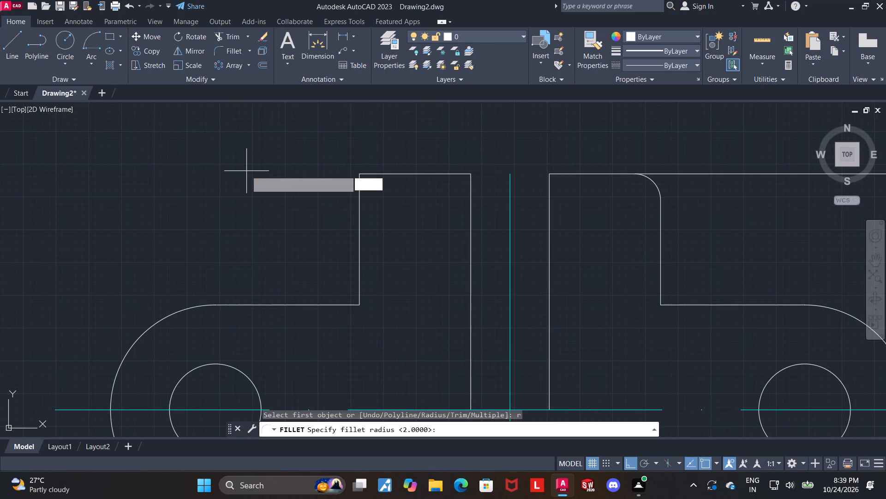
key(4)
key(Return)
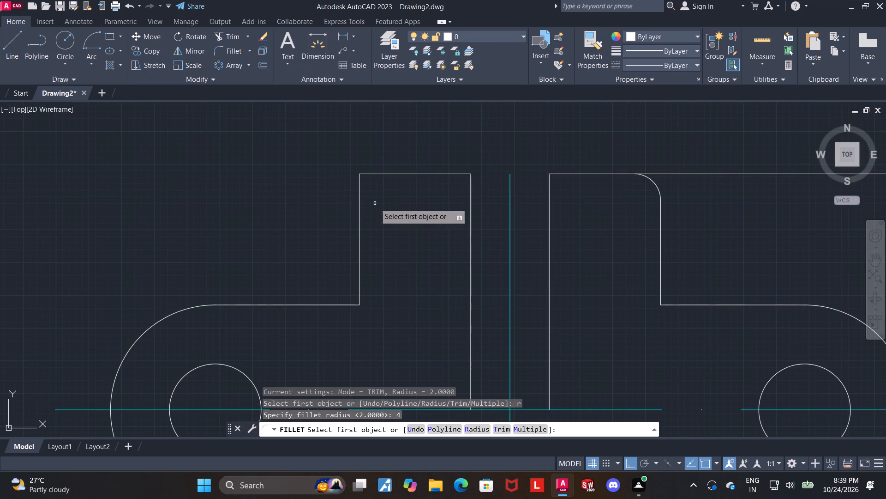
click(359, 197)
click(371, 174)
key(Escape)
Dimension the width of the top slot between its two vertical sides, placing the dimension above the part.
scroll(325, 127, down, 3)
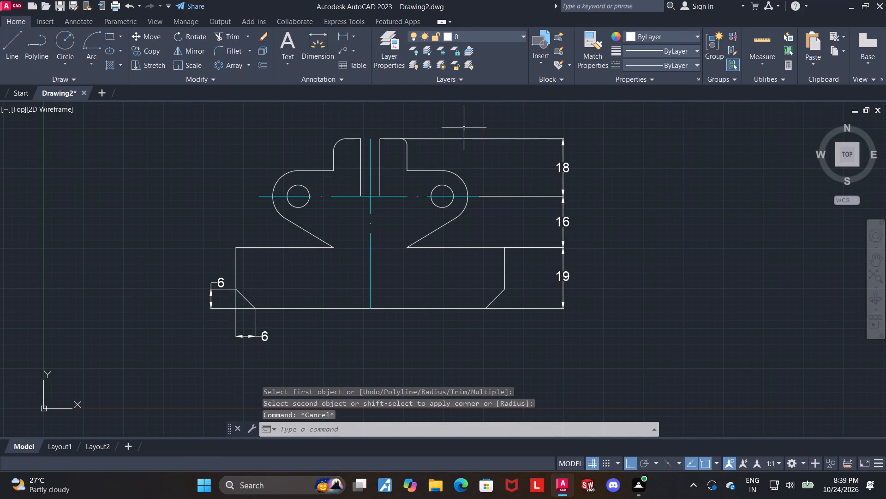
middle_drag(403, 130, 406, 157)
scroll(392, 139, up, 2)
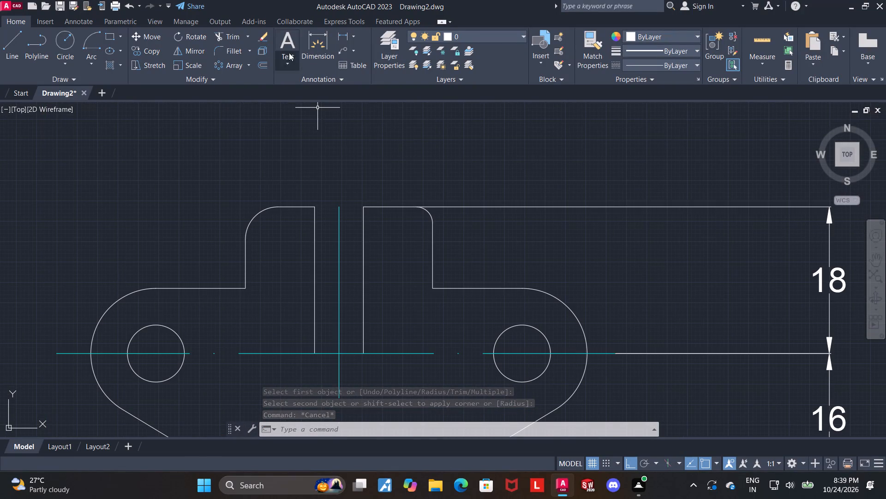
click(312, 44)
click(315, 238)
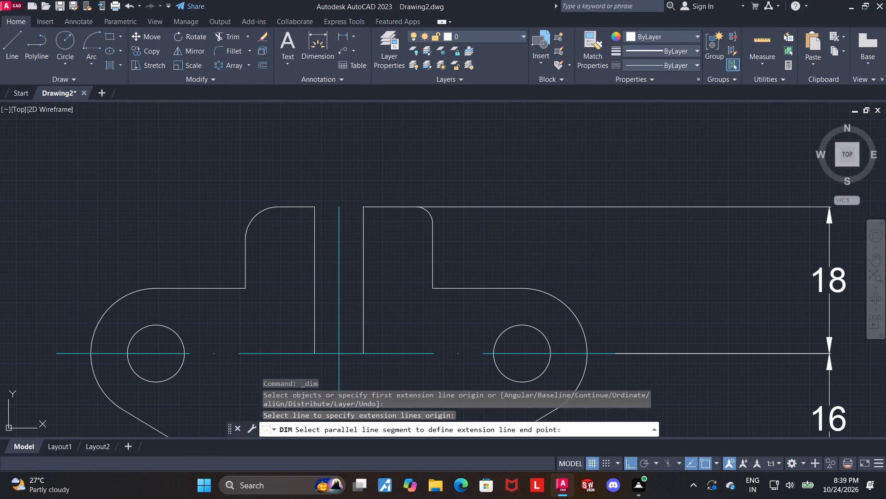
click(362, 241)
click(353, 168)
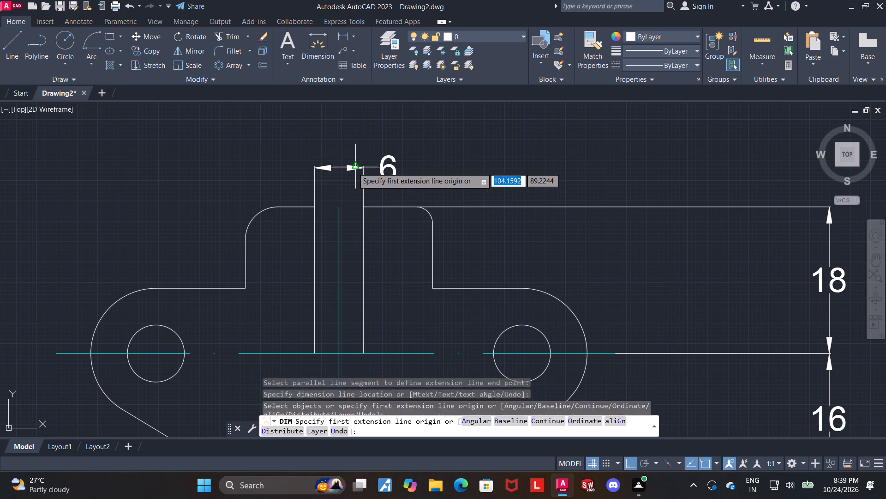
key(Escape)
Dimension the overall height from the right tab's top edge to the base's bottom edge, outside the chain of vertical dimensions.
scroll(353, 168, down, 1)
middle_drag(449, 195, 311, 149)
scroll(477, 224, down, 1)
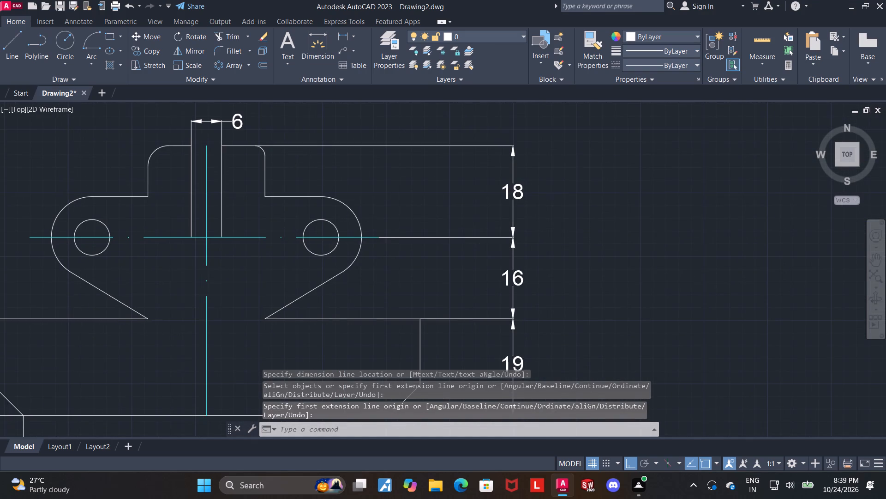
click(317, 32)
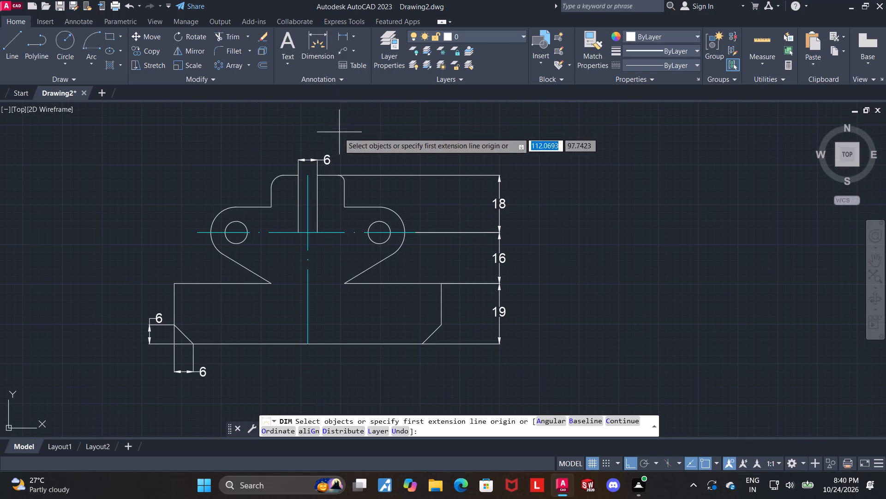
scroll(339, 133, up, 1)
click(332, 201)
scroll(361, 203, down, 4)
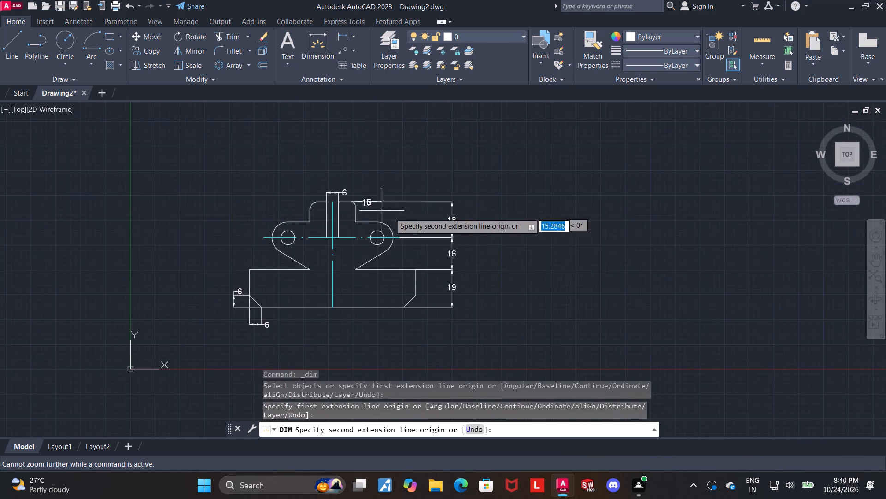
click(405, 308)
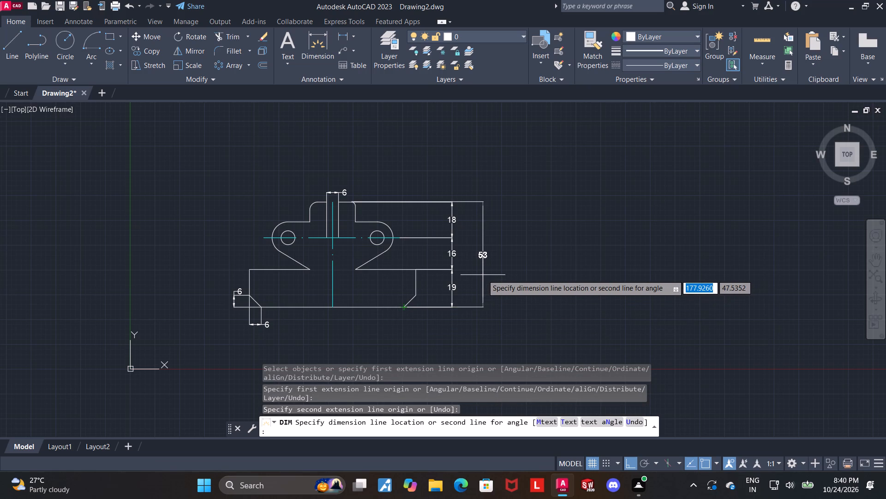
click(475, 274)
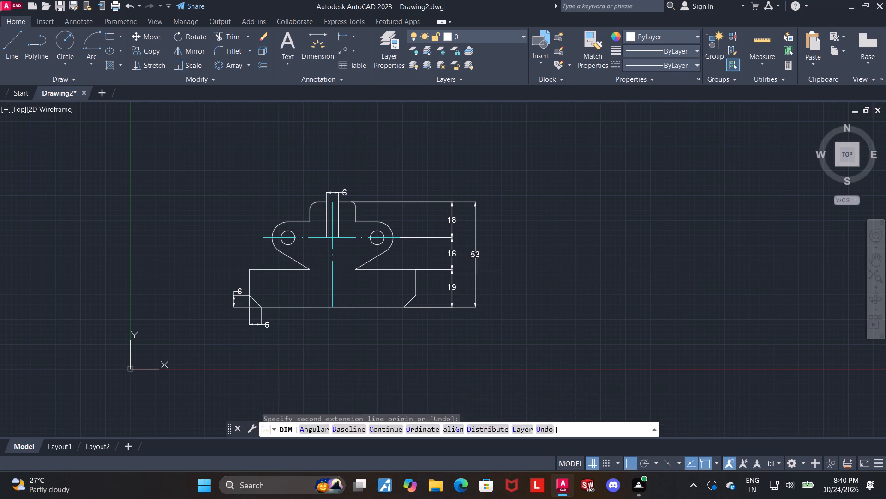
key(Escape)
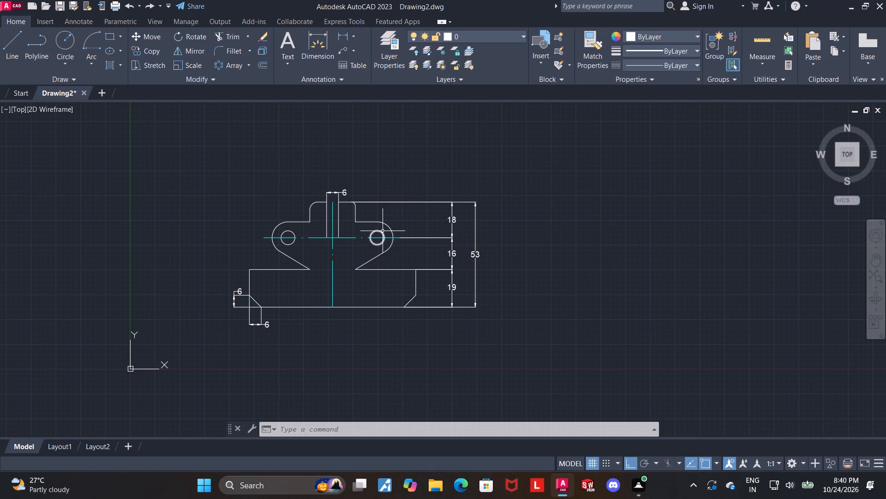
Move the three stacked vertical dimensions 19, 16 and 18 closer to the part, keeping their dimension lines aligned.
scroll(383, 231, up, 1)
key(Escape)
click(492, 326)
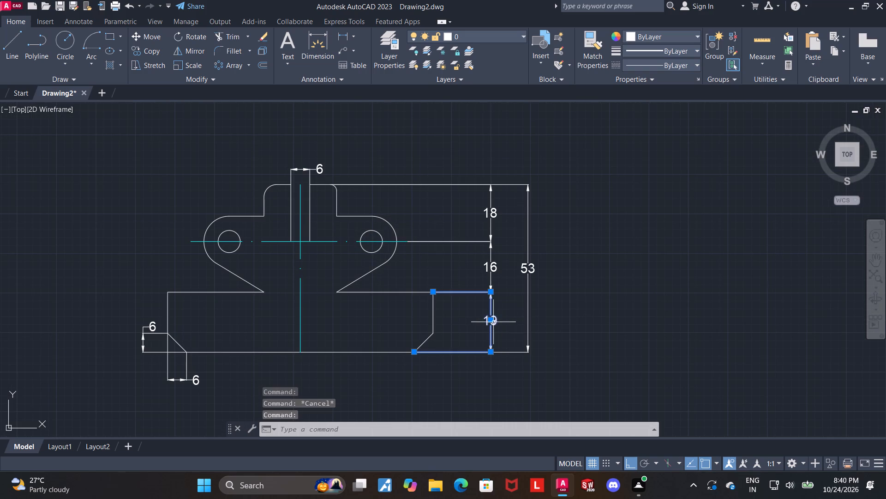
click(491, 322)
click(469, 317)
key(Escape)
click(493, 264)
click(489, 268)
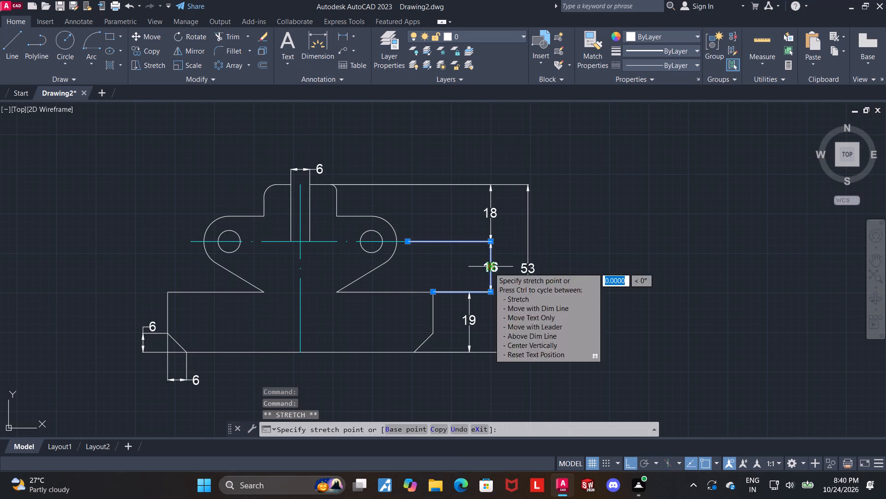
click(470, 267)
key(Escape)
click(486, 220)
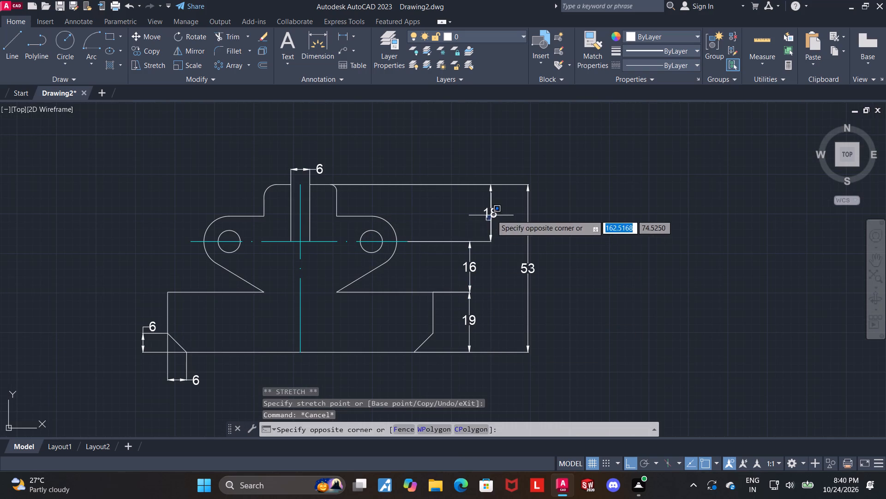
click(491, 215)
click(493, 213)
click(493, 214)
click(469, 217)
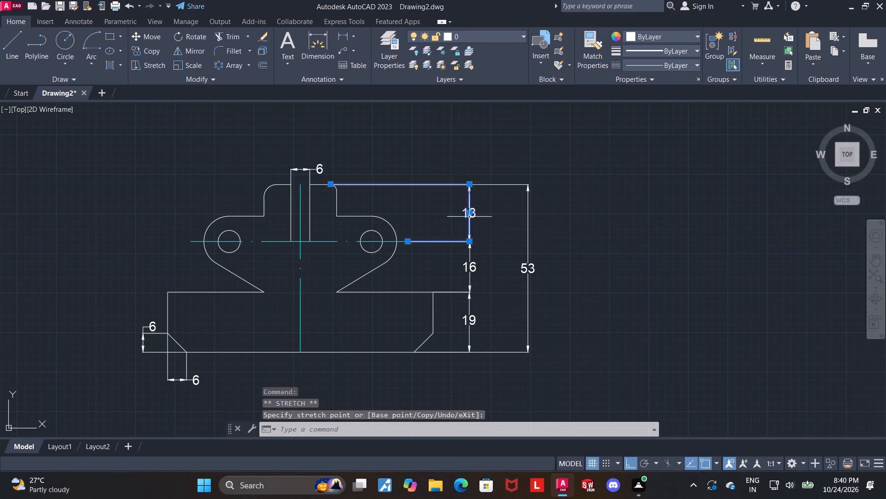
key(Escape)
Move the overall height dimension closer to the part, just outside the chain of vertical dimensions.
click(529, 267)
click(526, 267)
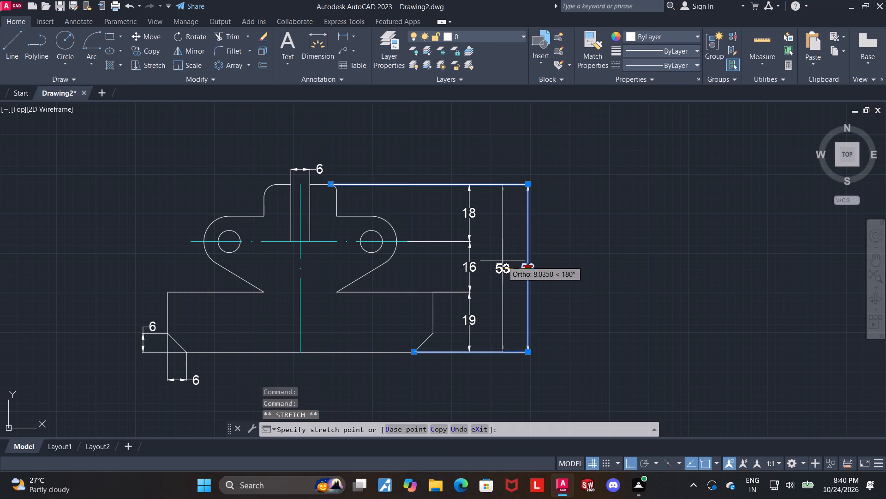
click(503, 261)
key(Escape)
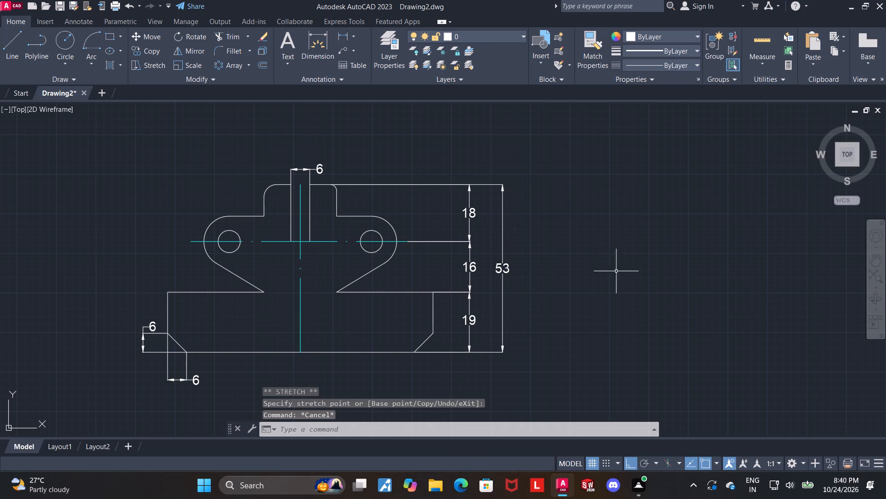
Add a radius dimension to the right lobe's arc, placed outside the part, and prefix its text with "2-".
scroll(353, 217, up, 1)
click(310, 38)
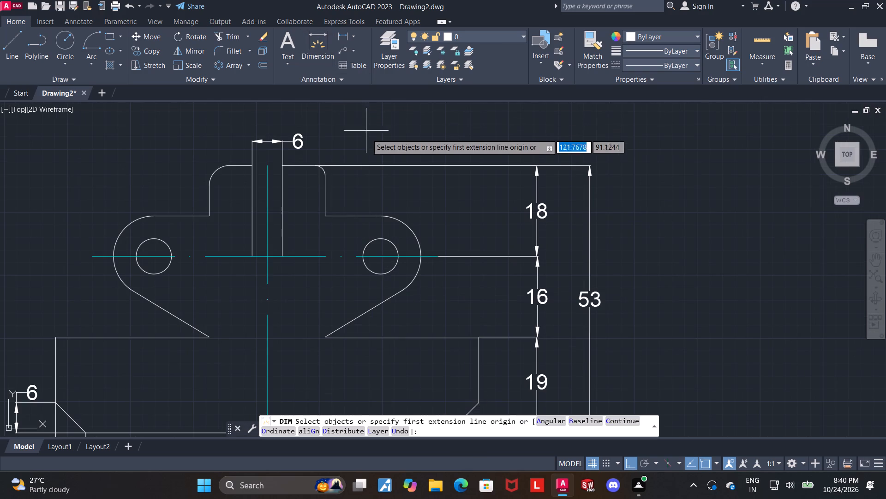
scroll(371, 143, up, 1)
click(434, 282)
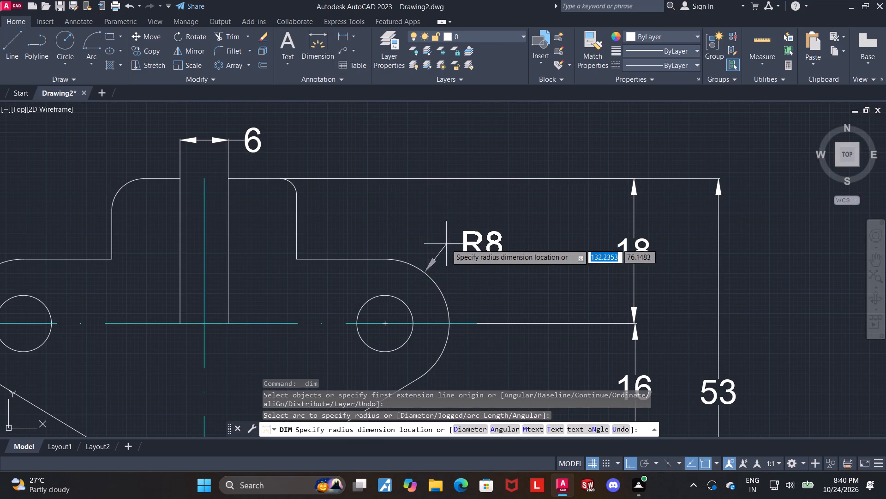
click(473, 241)
key(Escape)
double_click(494, 239)
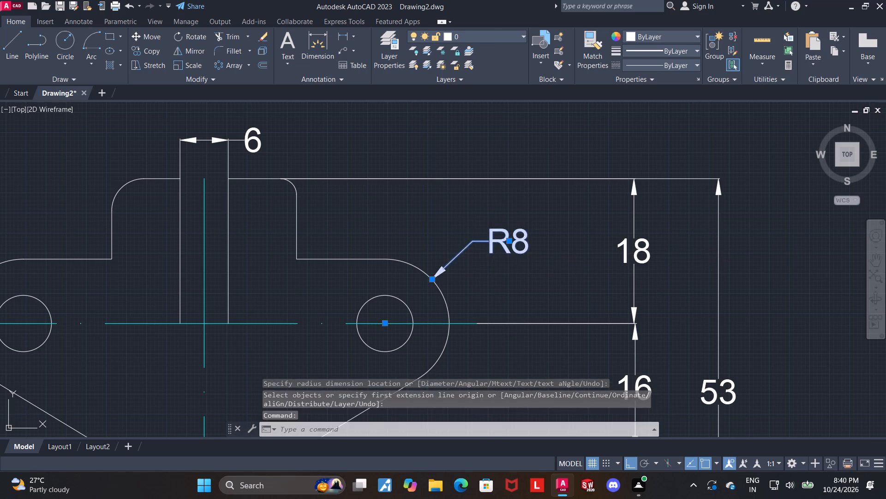
text(2-)
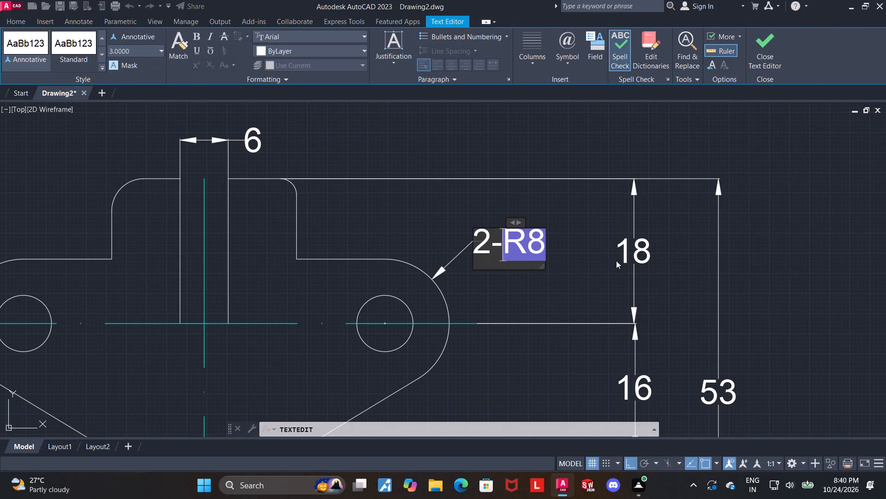
click(775, 38)
Add a diameter dimension to the right lobe's hole, placed outside the lobe, and prefix its text with "2-".
scroll(613, 232, down, 2)
scroll(598, 299, up, 3)
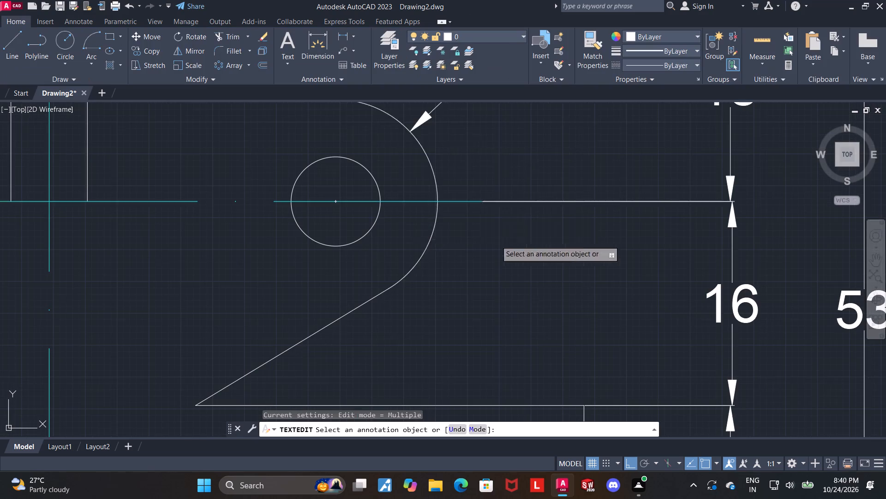
click(314, 58)
click(365, 231)
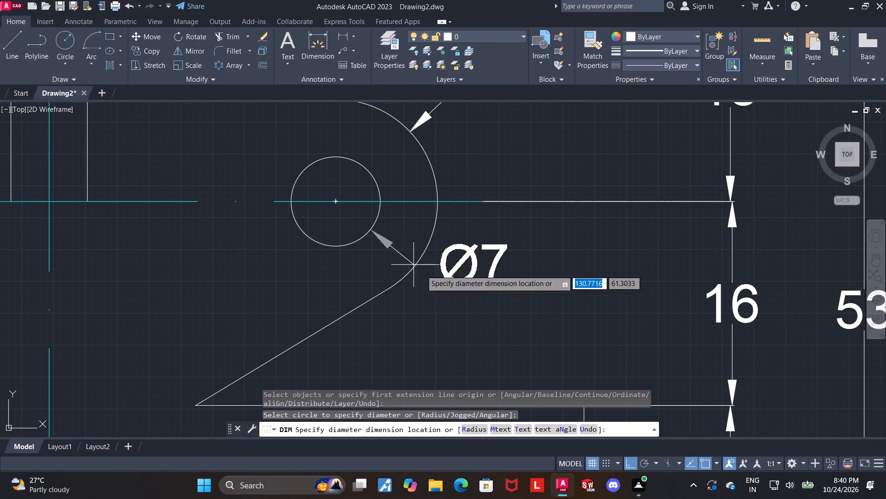
click(477, 292)
key(Escape)
double_click(513, 293)
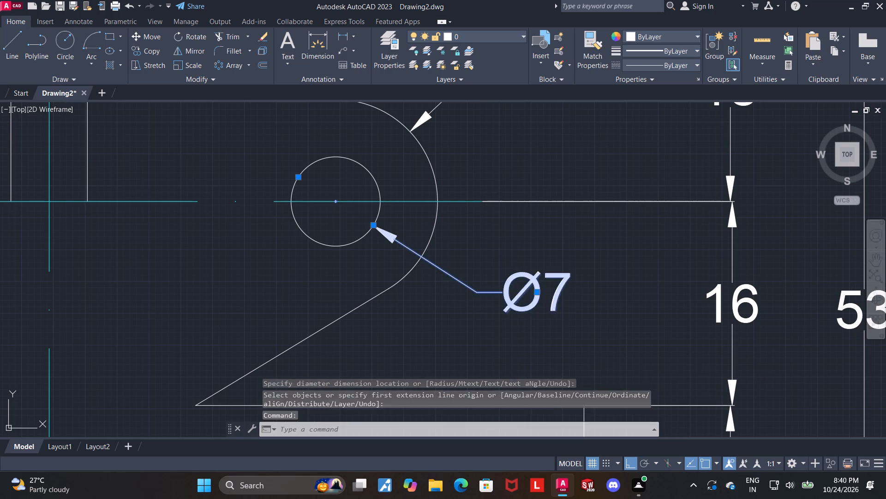
text(2-)
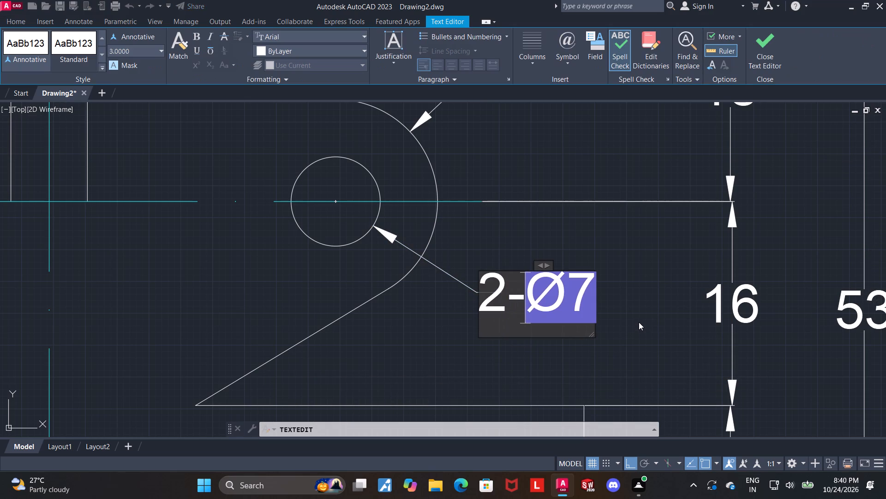
click(768, 46)
scroll(644, 160, down, 5)
key(Escape)
Dimension the base's overall width between the upper ends of its two chamfers, placing the dimension below the part.
middle_drag(748, 228, 749, 234)
middle_drag(438, 333, 406, 305)
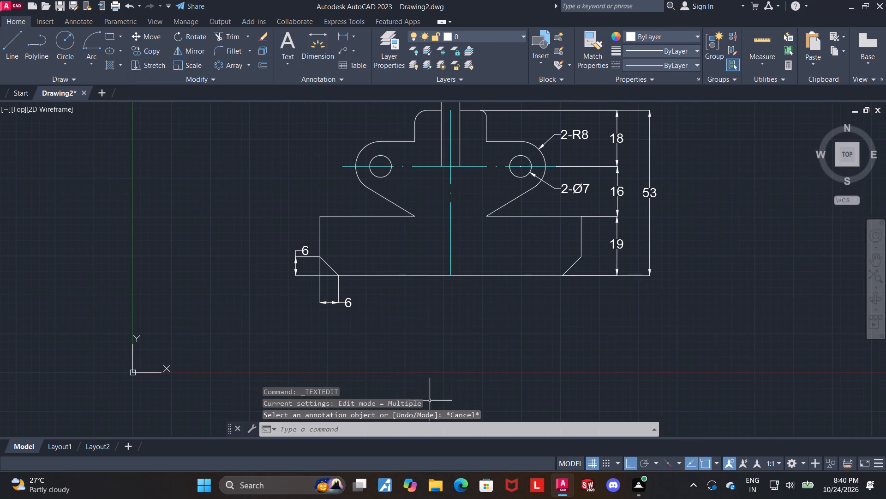
scroll(425, 362, up, 1)
click(327, 42)
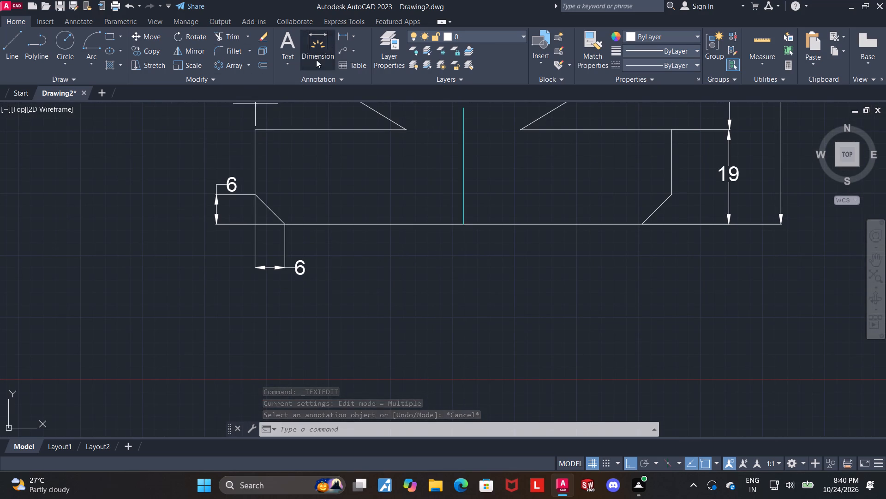
click(253, 192)
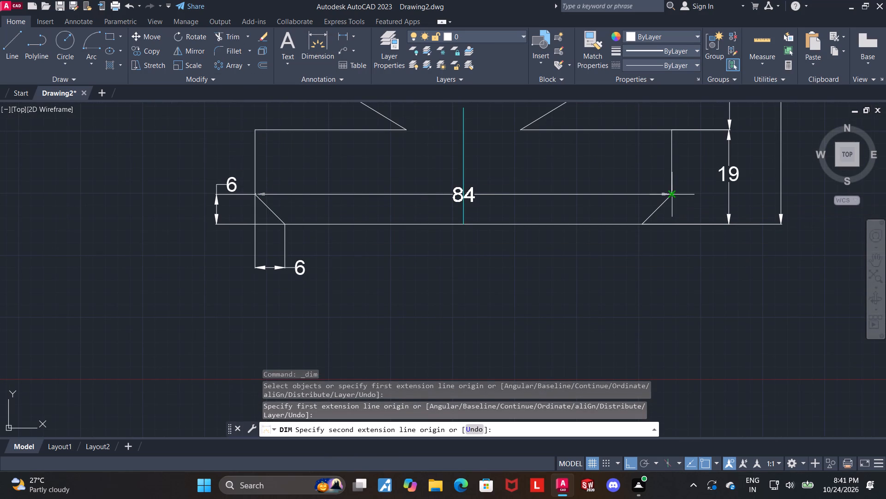
click(671, 195)
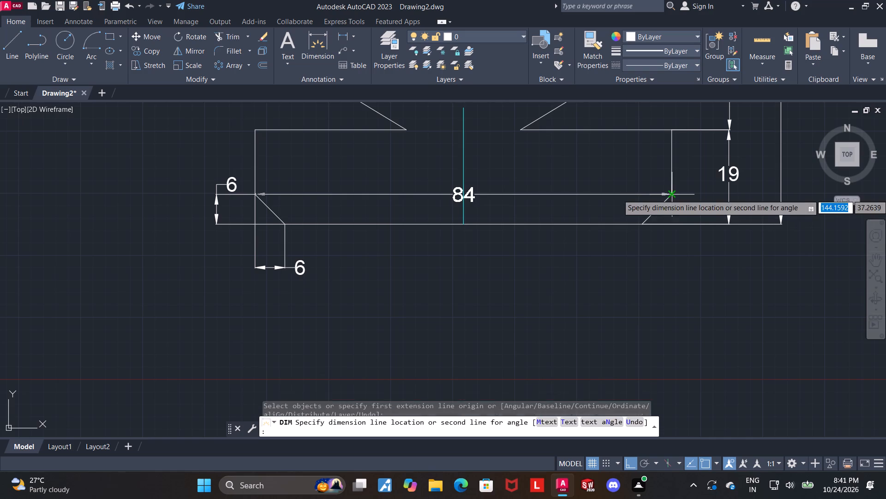
click(628, 297)
key(Escape)
Draw a vertical line through the centre of each lobe hole, extending slightly beyond the circle at both ends.
scroll(760, 304, down, 1)
middle_drag(744, 292, 601, 347)
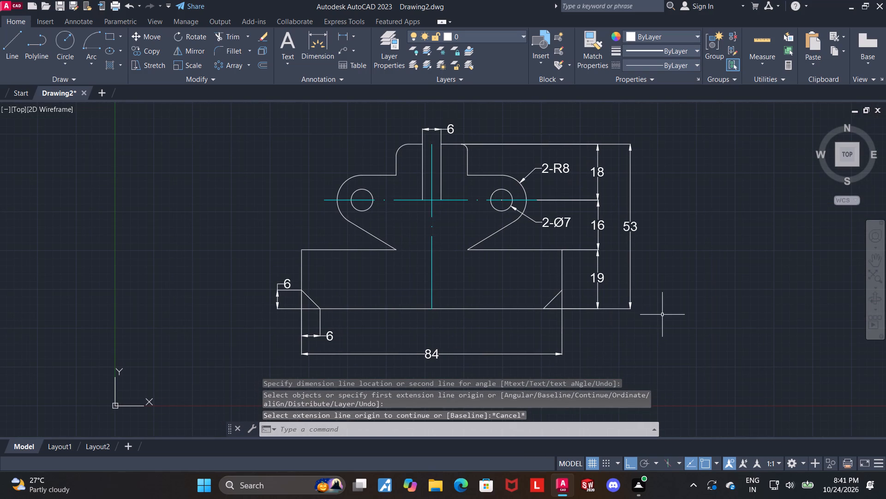
middle_drag(662, 315, 668, 331)
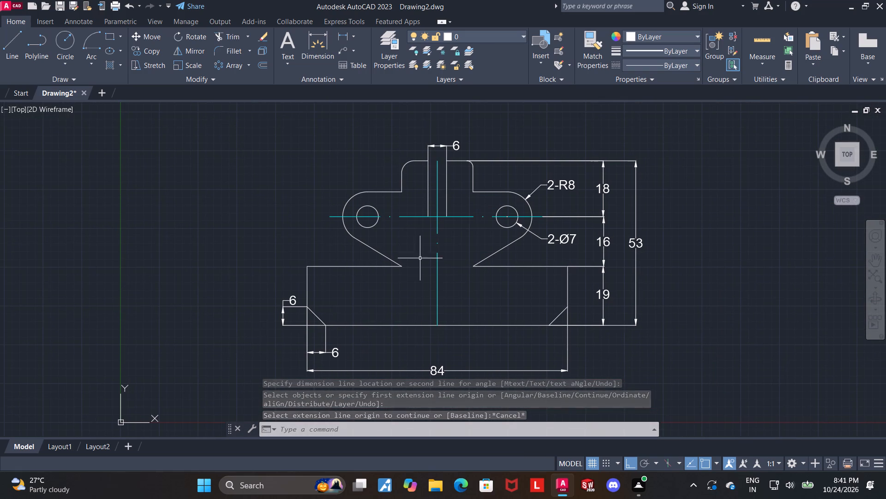
middle_drag(402, 248, 405, 274)
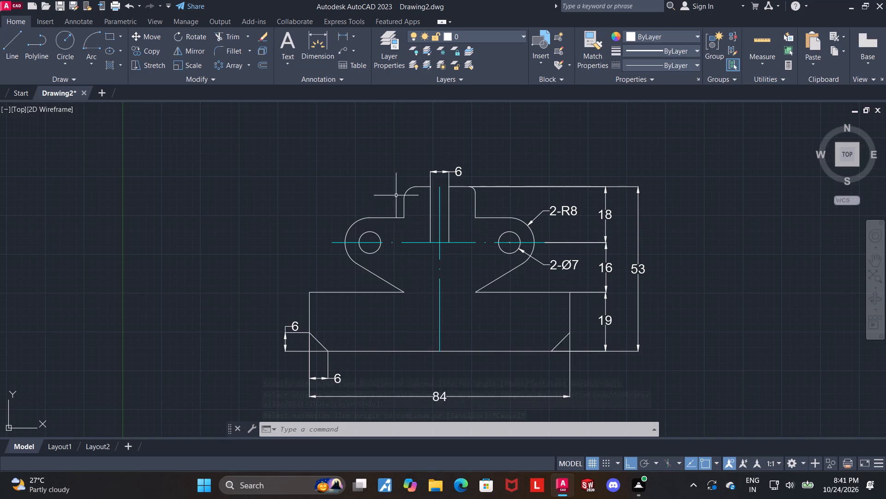
middle_drag(379, 192, 339, 219)
scroll(368, 270, up, 1)
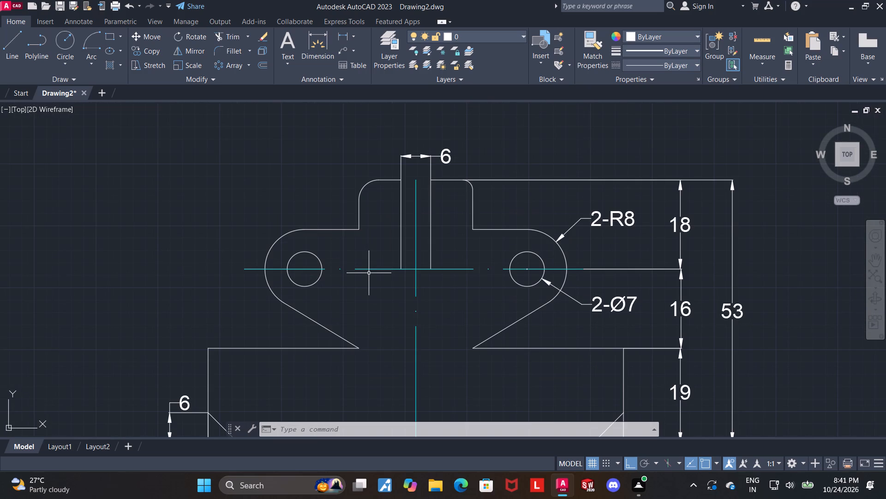
scroll(366, 300, up, 1)
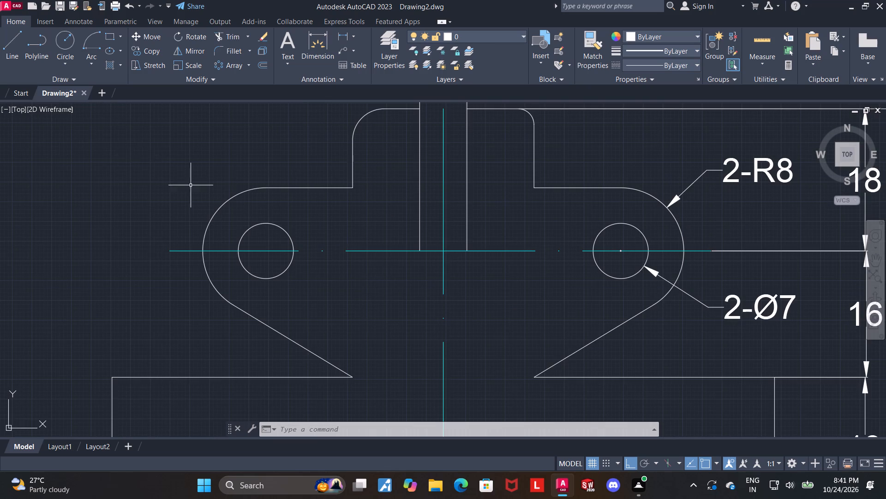
click(9, 38)
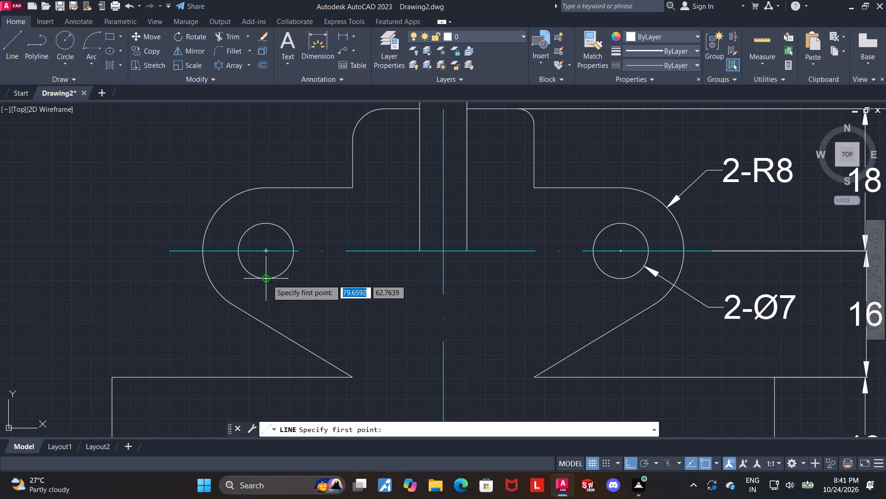
click(264, 298)
click(271, 205)
key(Escape)
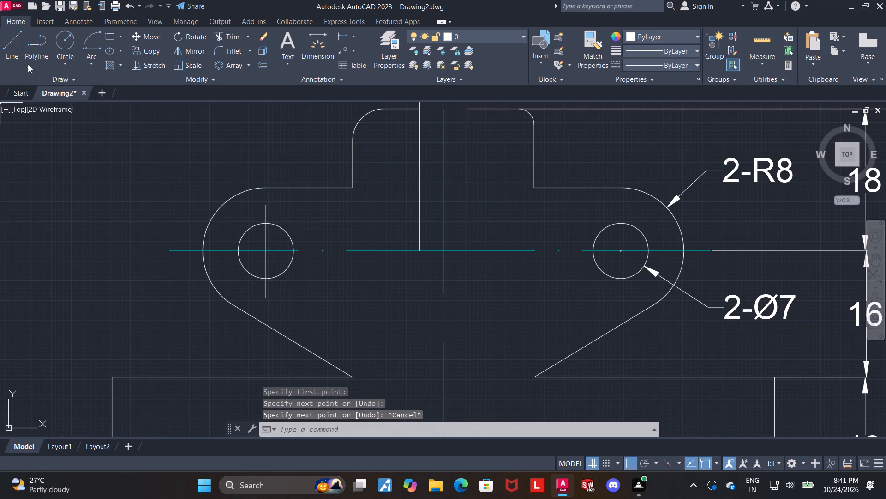
click(15, 46)
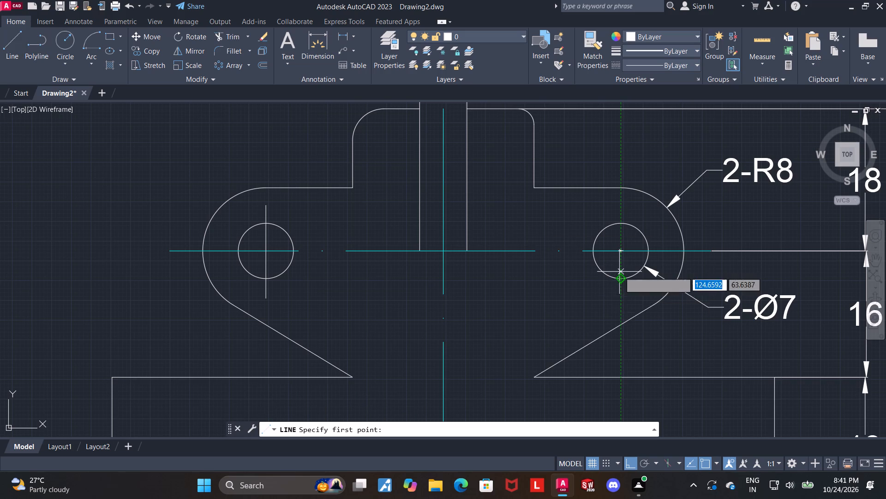
click(618, 299)
click(622, 200)
key(Escape)
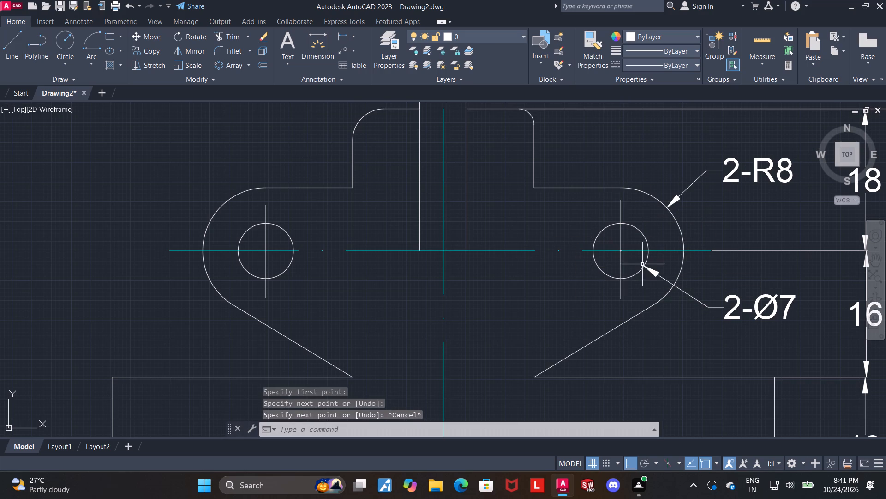
Give the vertical lines through both holes the ACAD_ISO04W100 linetype and cyan colour.
click(623, 240)
click(620, 239)
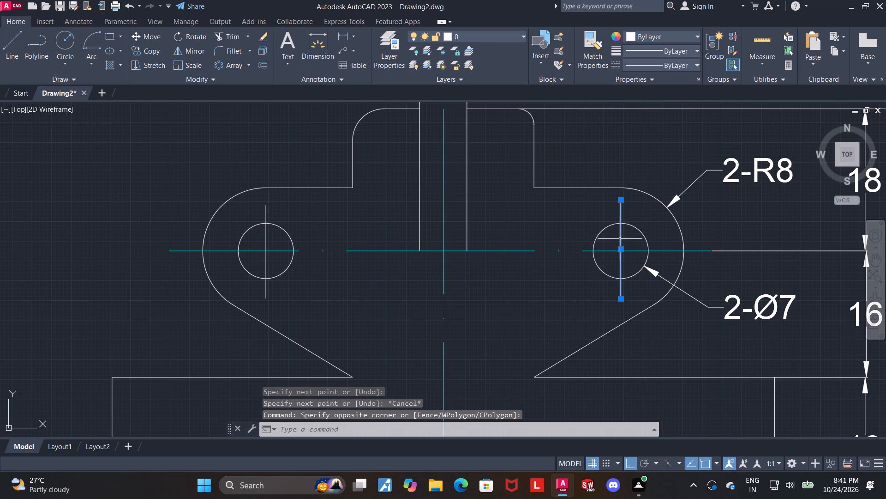
click(267, 240)
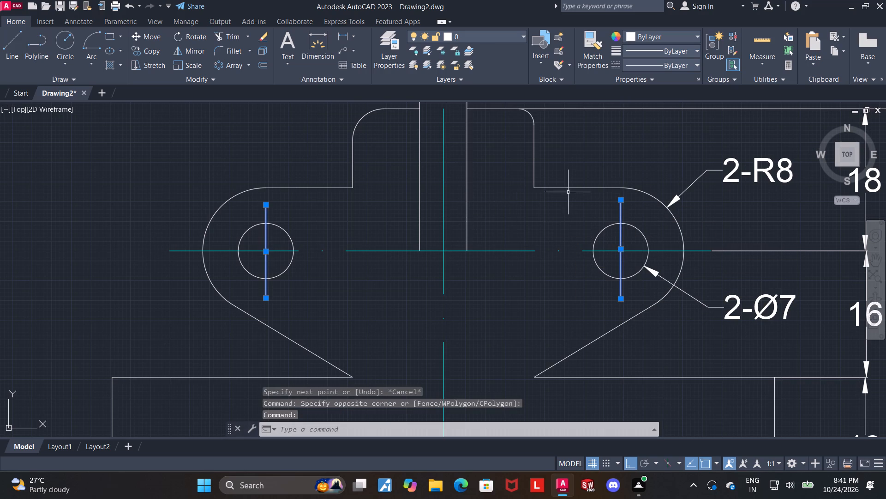
click(668, 66)
click(657, 100)
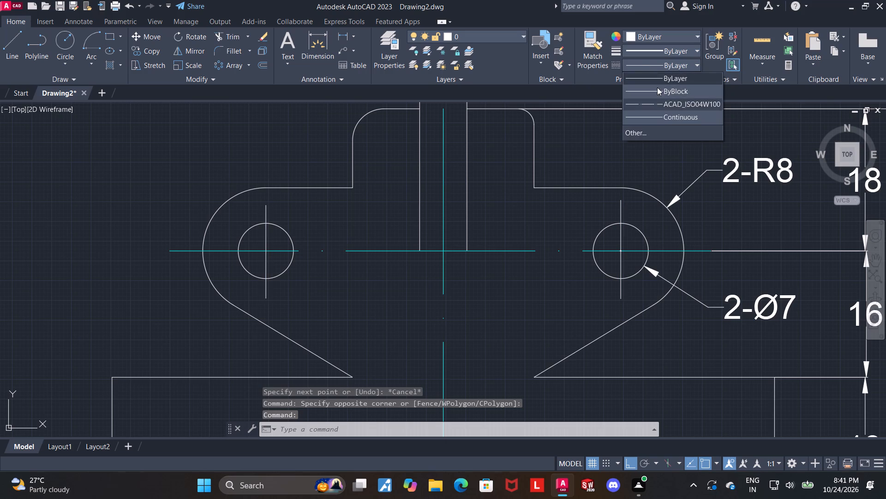
click(656, 33)
click(664, 150)
key(Escape)
Dimension the horizontal distance between the two lobe holes' vertical centre lines, placing it above the slot-width dimension.
scroll(499, 202, down, 1)
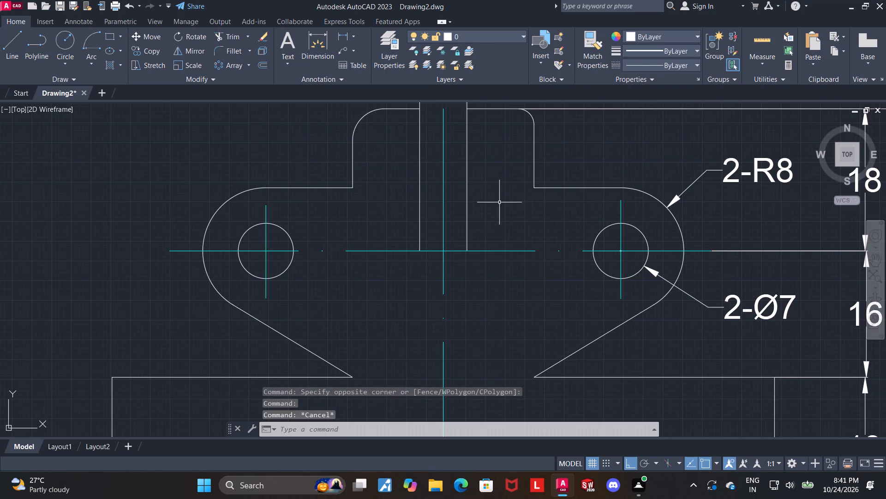
middle_drag(438, 254, 354, 331)
scroll(343, 307, up, 1)
middle_drag(332, 316, 323, 329)
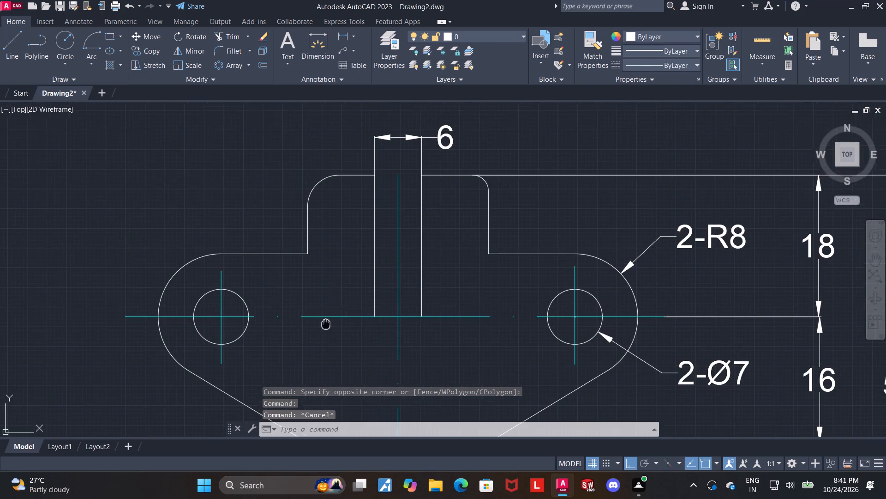
middle_drag(323, 329, 310, 340)
scroll(304, 316, down, 1)
click(311, 45)
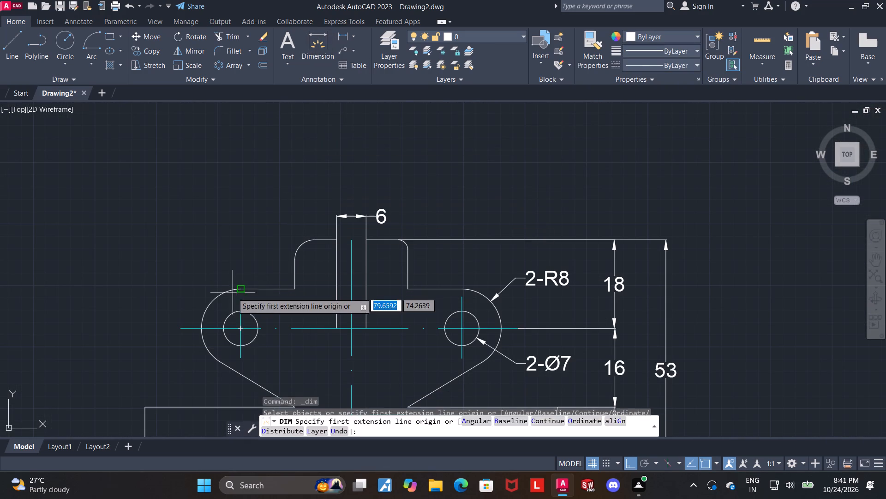
click(242, 298)
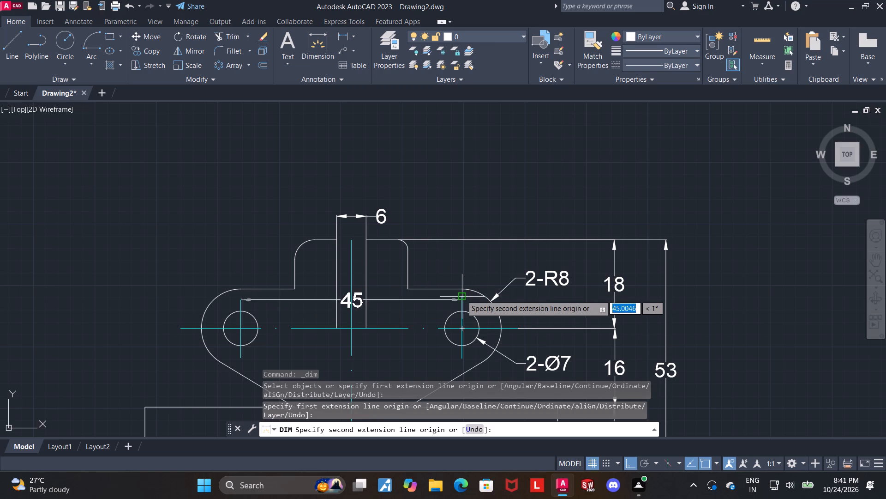
click(461, 297)
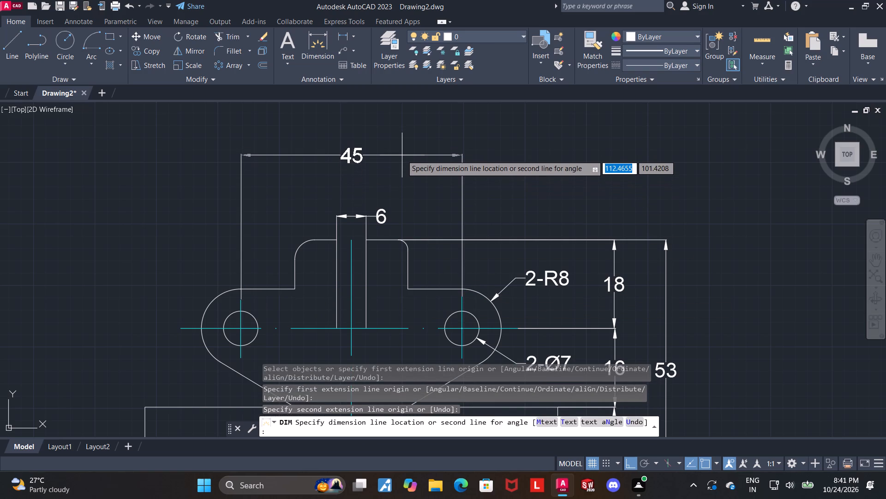
click(402, 160)
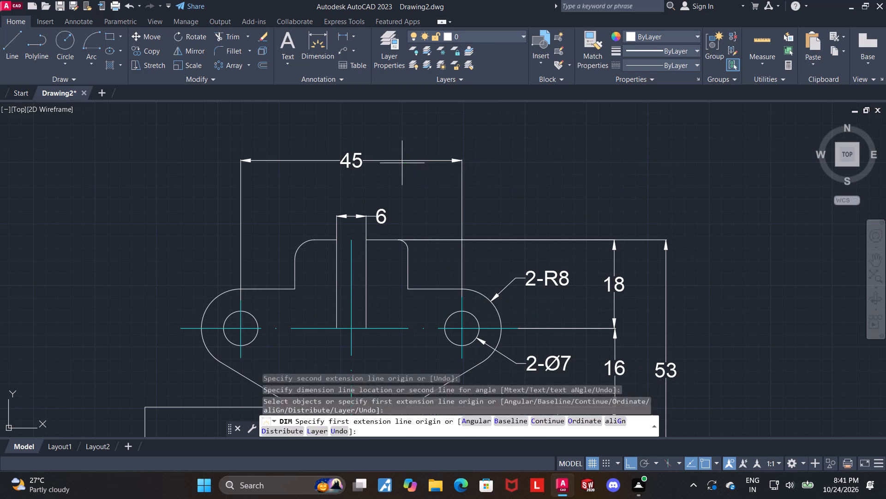
key(Escape)
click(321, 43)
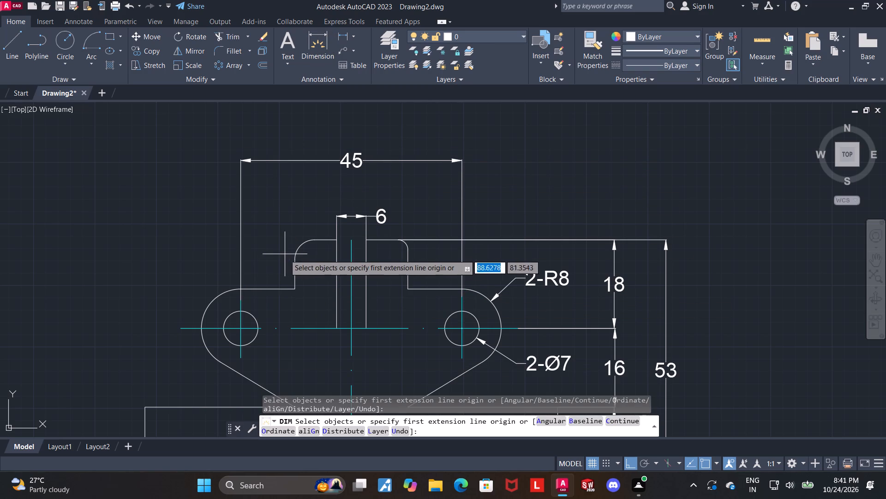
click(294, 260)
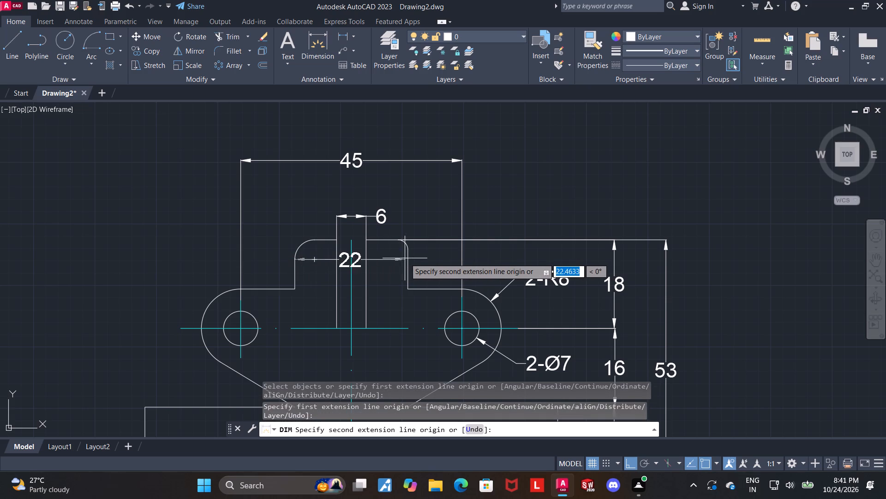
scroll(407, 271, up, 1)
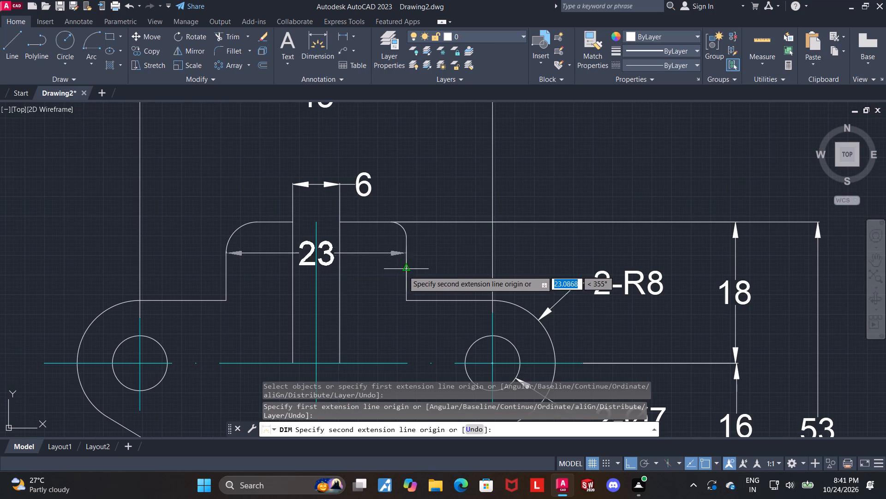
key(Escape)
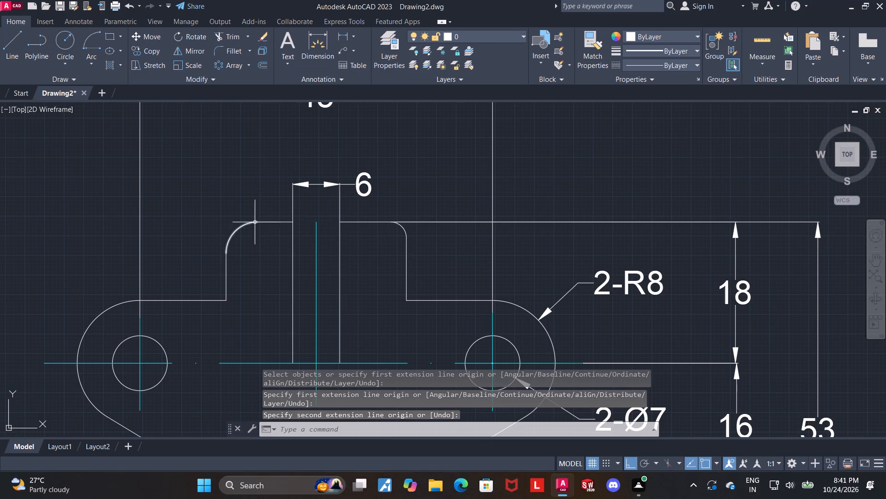
Delete the fillet arc at the left tab's outer upper corner.
click(243, 226)
key(Delete)
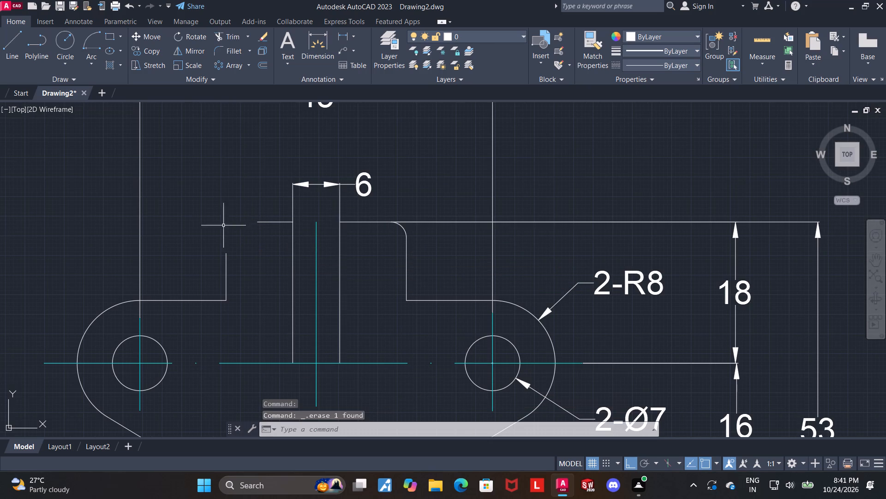
Draw a vertical and a horizontal line from the left tab's open edge ends, crossing past each other at the missing corner.
click(4, 43)
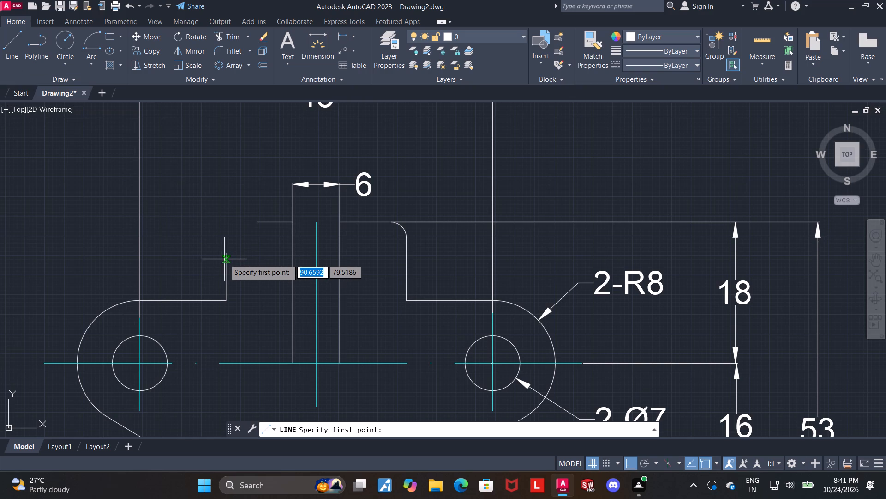
click(225, 253)
click(232, 177)
key(Escape)
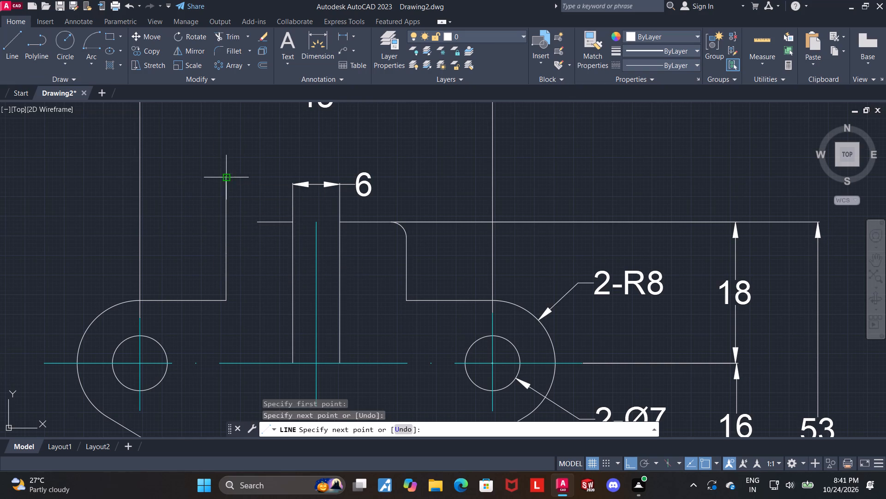
click(2, 47)
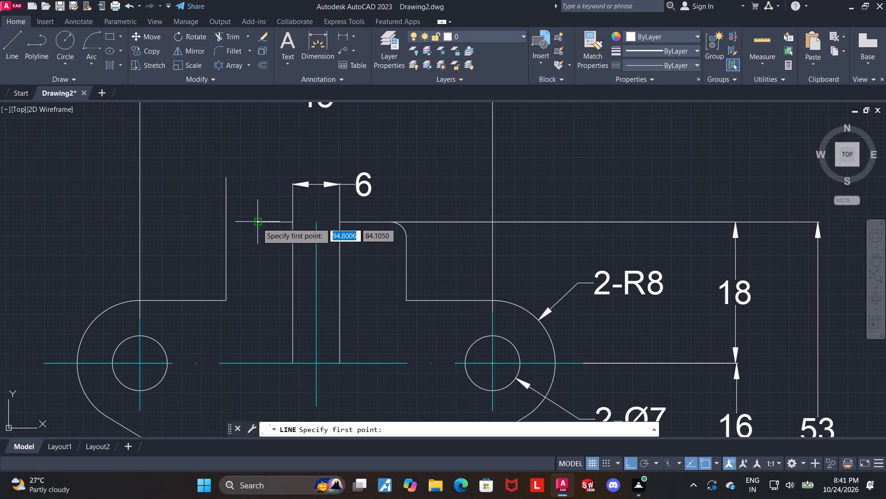
click(256, 221)
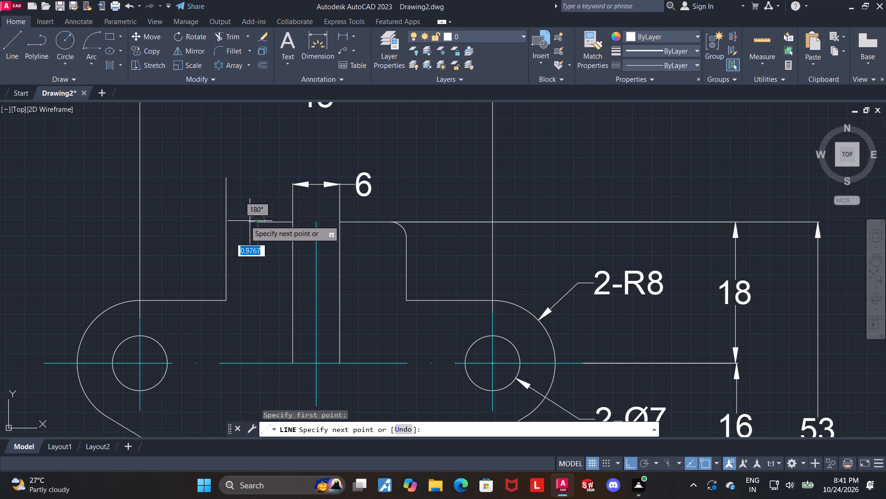
click(199, 213)
key(Escape)
Trim the overshooting line ends beyond the left tab's corner, undoing any trim that removes the corner itself.
click(221, 37)
drag(233, 199, 191, 239)
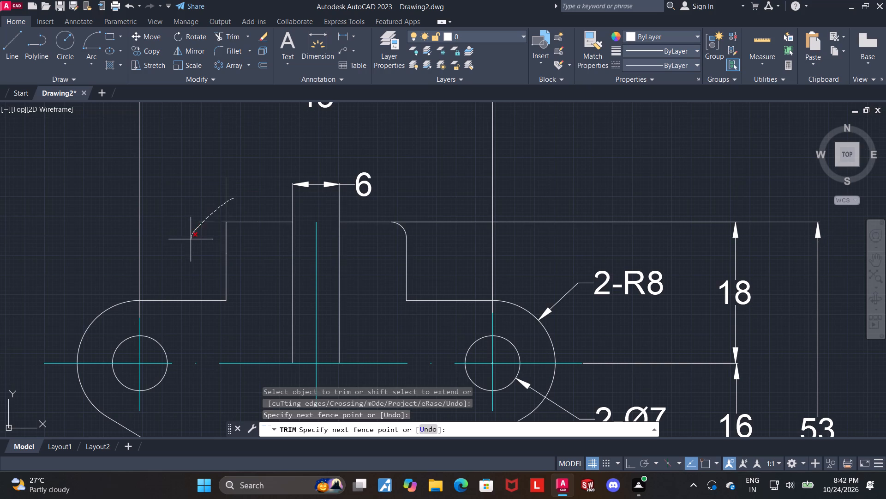
drag(191, 239, 191, 240)
click(251, 201)
click(209, 263)
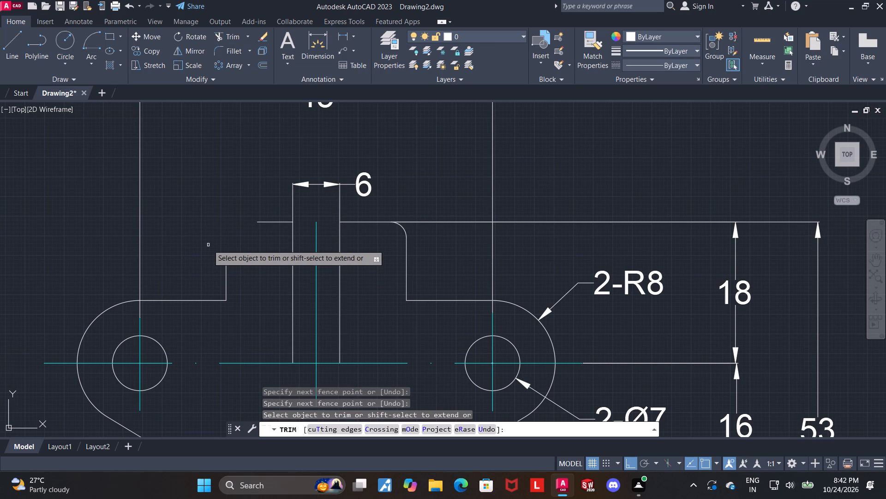
key(ctrl+z)
key(Escape)
Join the left tab's vertical and top edge segments into one polyline.
click(203, 198)
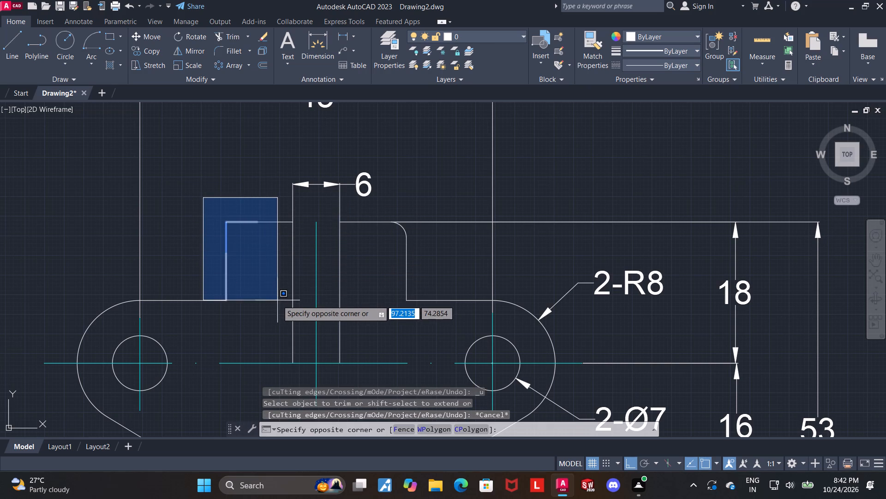
click(279, 283)
click(268, 223)
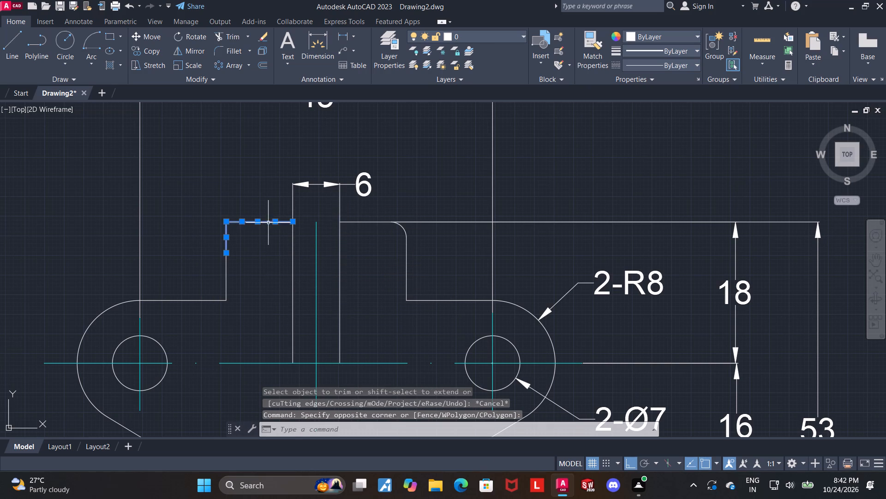
click(227, 268)
key(j)
key(Return)
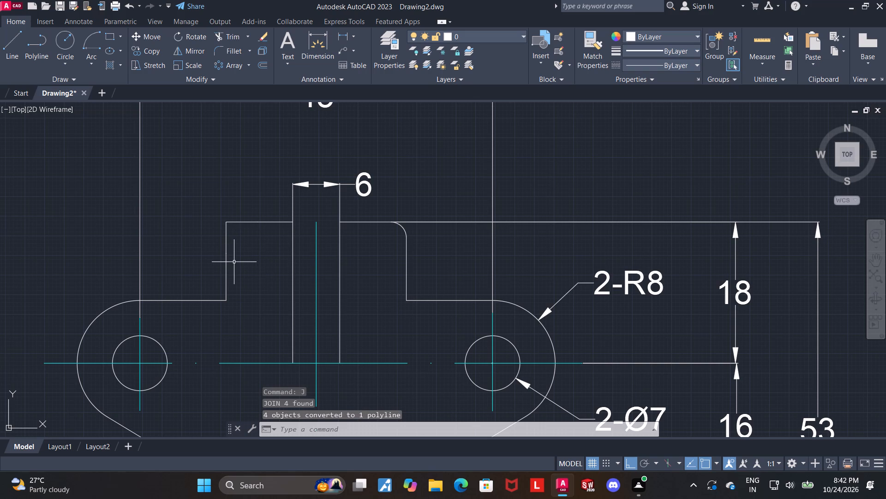
Fillet the left tab's outer upper corner with radius 2.
key(f)
key(Return)
key(r)
key(Return)
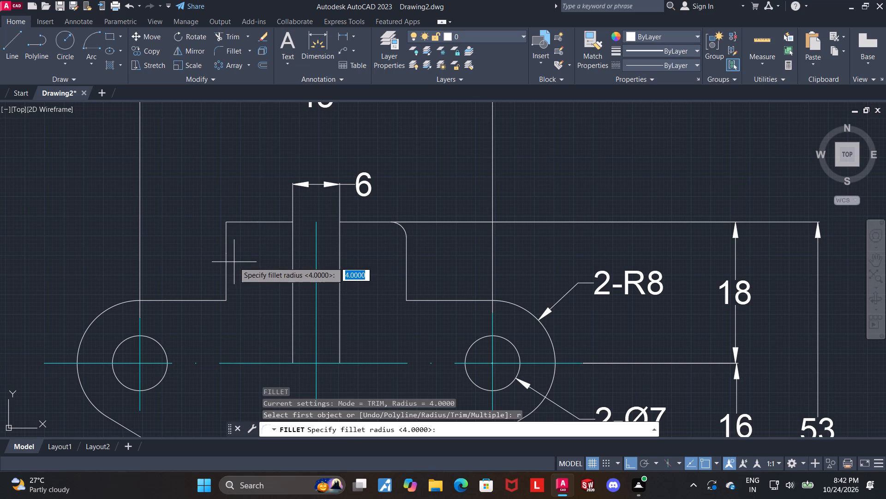
key(2)
key(Return)
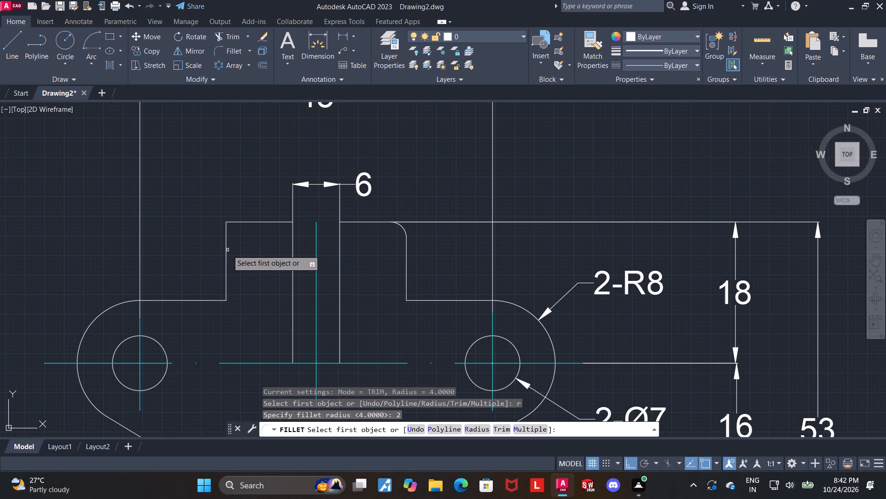
click(227, 250)
click(240, 223)
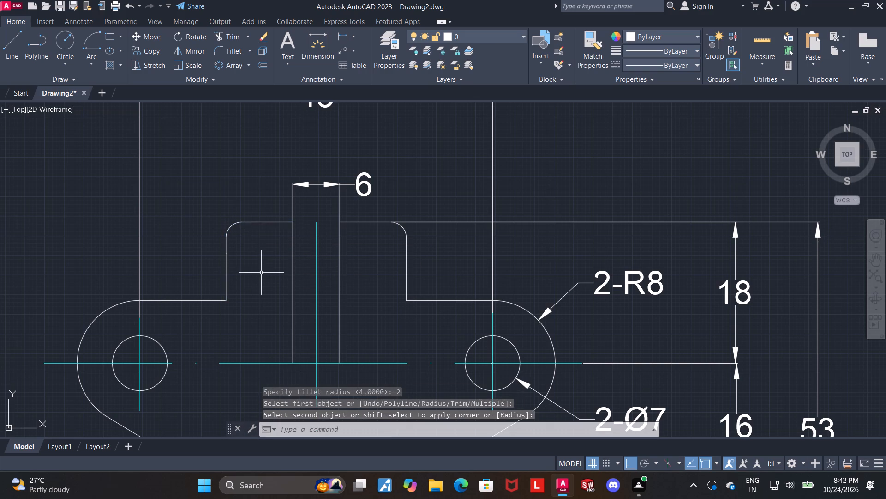
key(Escape)
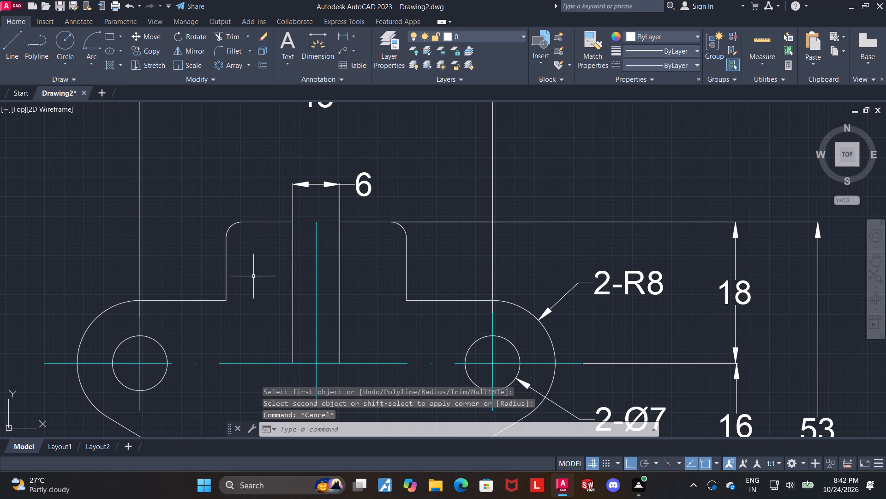
Dimension the overall width across the two tabs, placing it between the slot-width and hole-spacing dimensions.
click(323, 36)
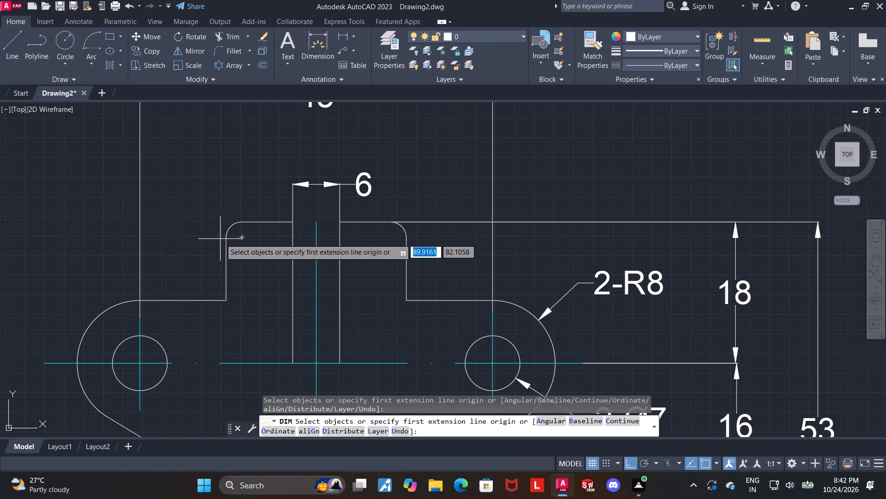
click(227, 237)
click(408, 239)
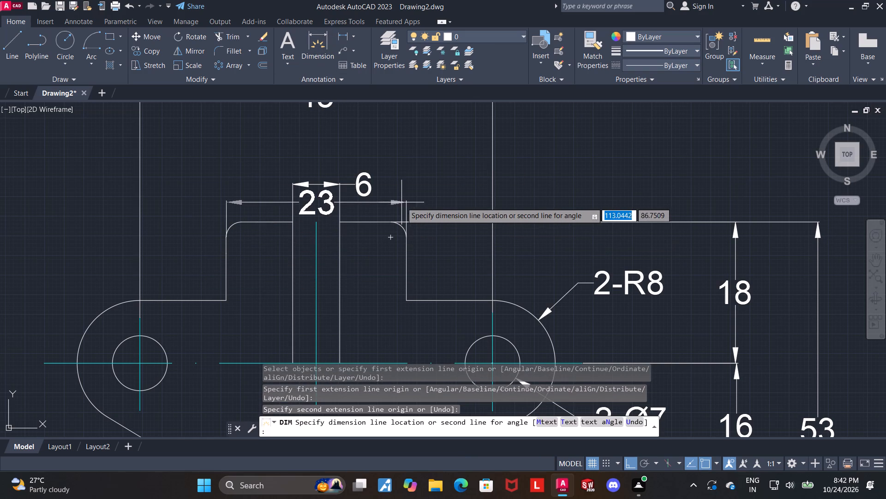
click(397, 137)
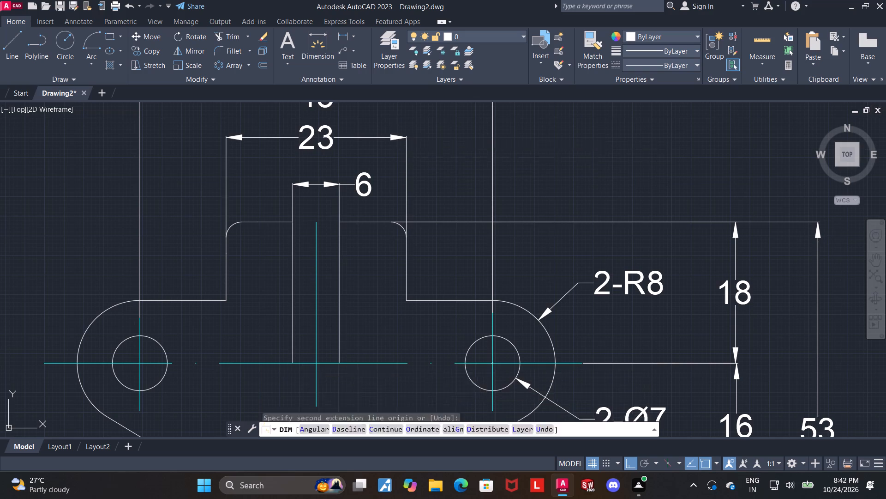
key(Escape)
Add a radius dimension to the right tab's corner fillet, placed outside the corner above the top edge.
scroll(443, 177, down, 3)
scroll(545, 200, up, 1)
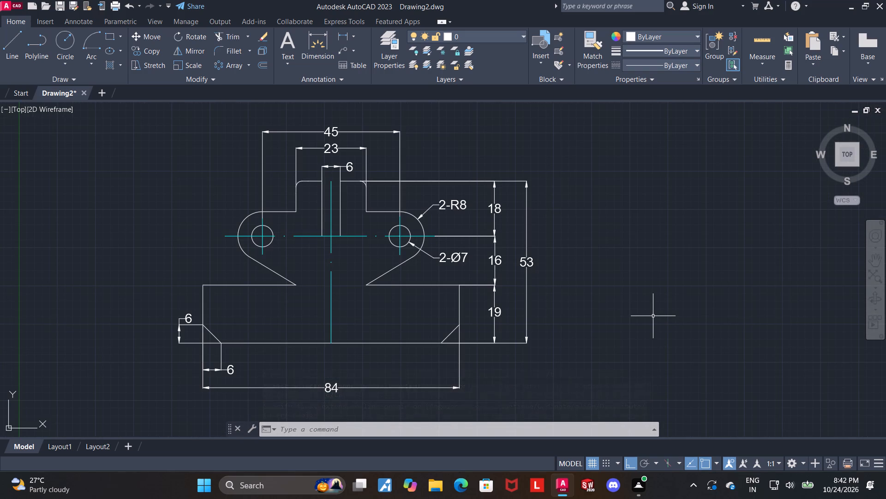
scroll(390, 164, up, 3)
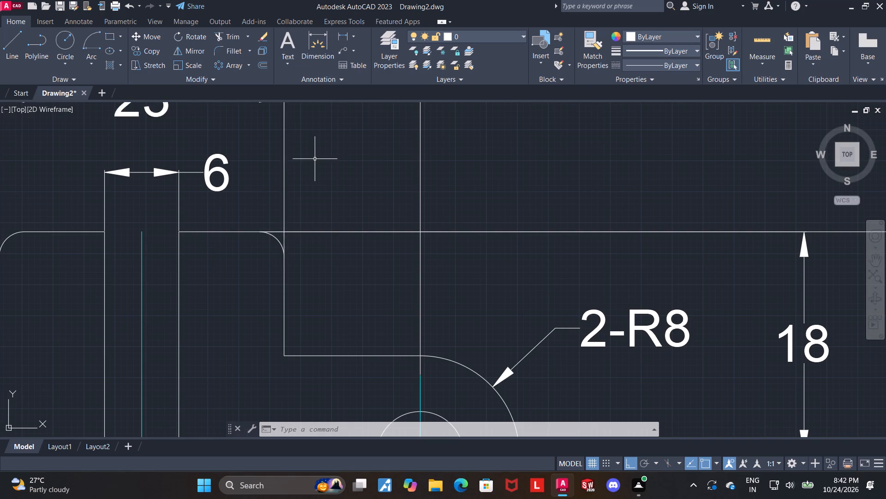
scroll(315, 159, down, 2)
scroll(229, 161, up, 2)
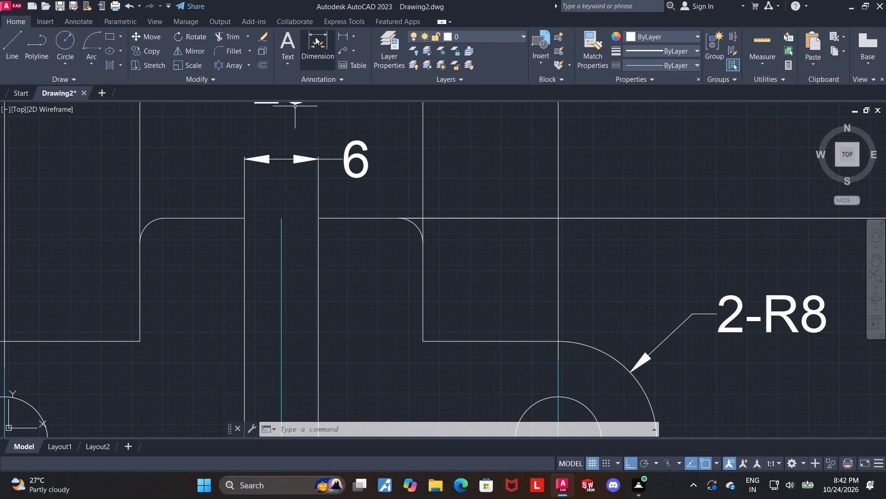
click(315, 37)
scroll(415, 122, up, 2)
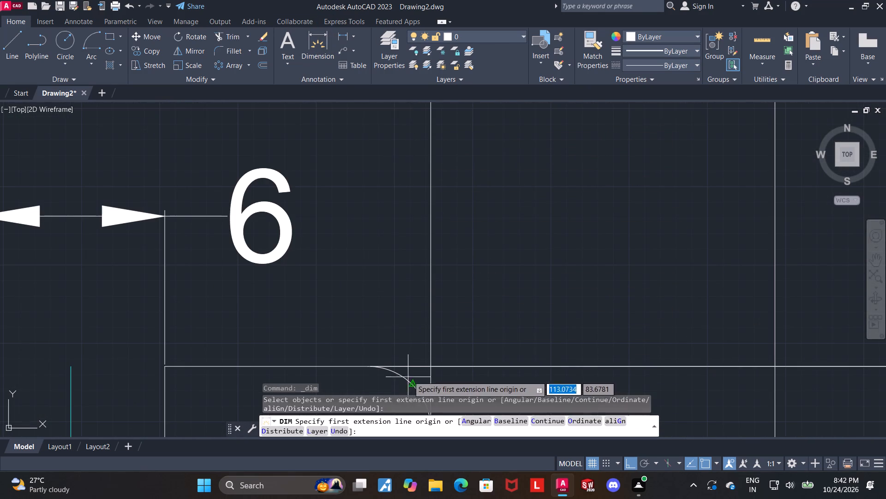
click(406, 377)
click(494, 289)
key(Escape)
Examine the upper part's dimensions around the tabs, slot, lobes and holes for completeness.
scroll(484, 277, down, 5)
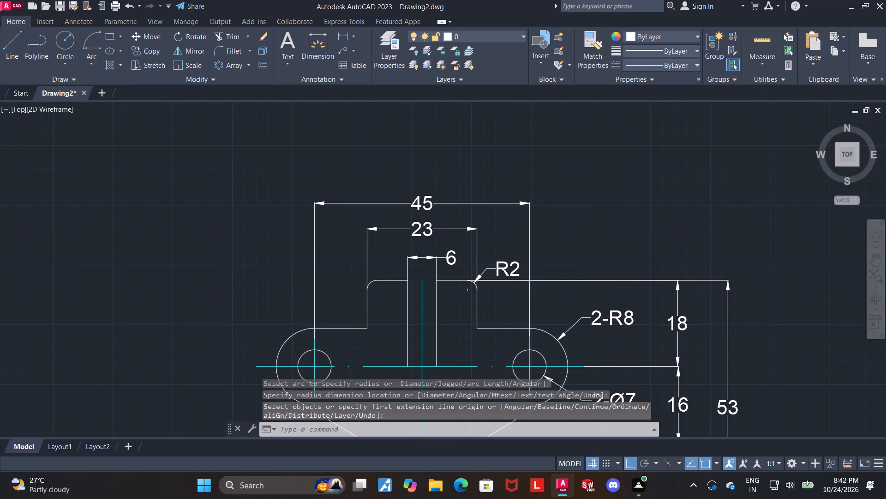
middle_drag(694, 287, 655, 235)
scroll(482, 245, up, 1)
middle_drag(741, 278, 736, 275)
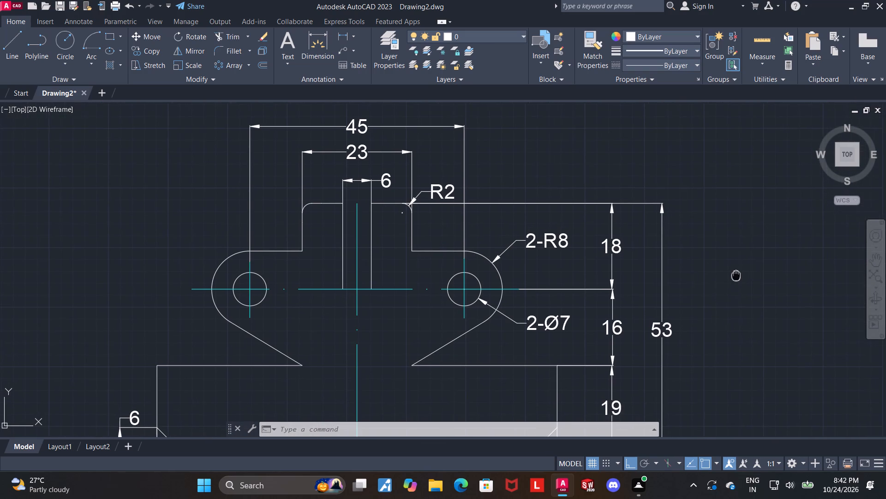
middle_drag(736, 275, 719, 264)
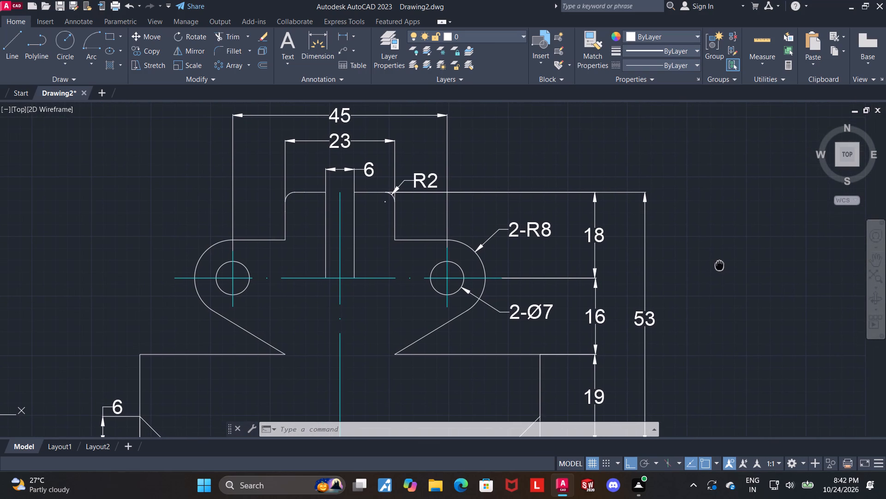
middle_drag(719, 264, 717, 262)
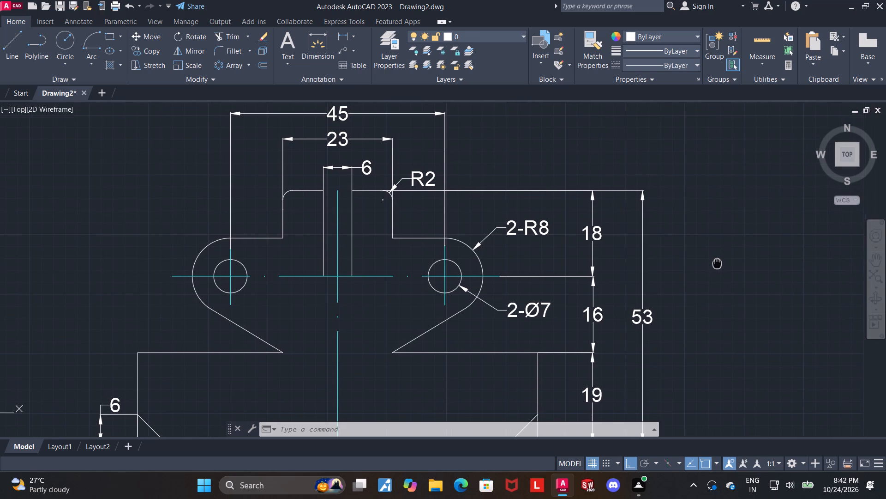
Dimension the horizontal distance between the two inner corners where the sloped edges meet the base's top edge, placing it below them.
middle_drag(717, 262, 715, 261)
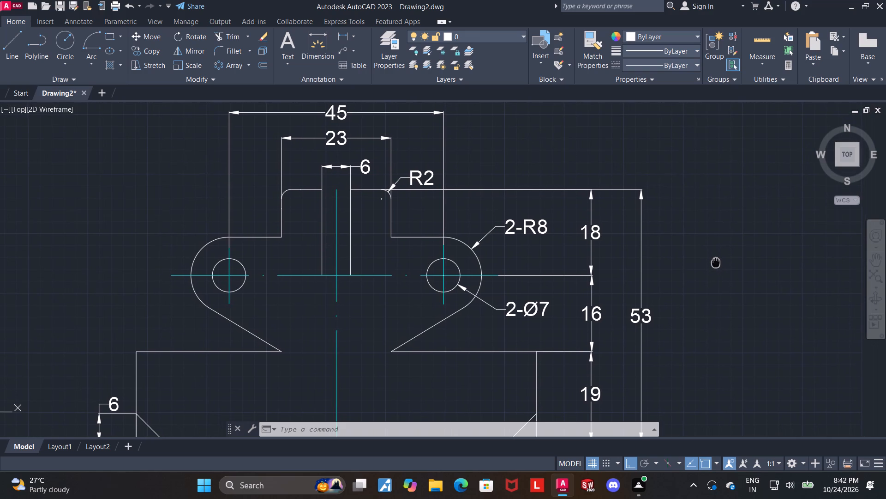
middle_drag(715, 261, 694, 218)
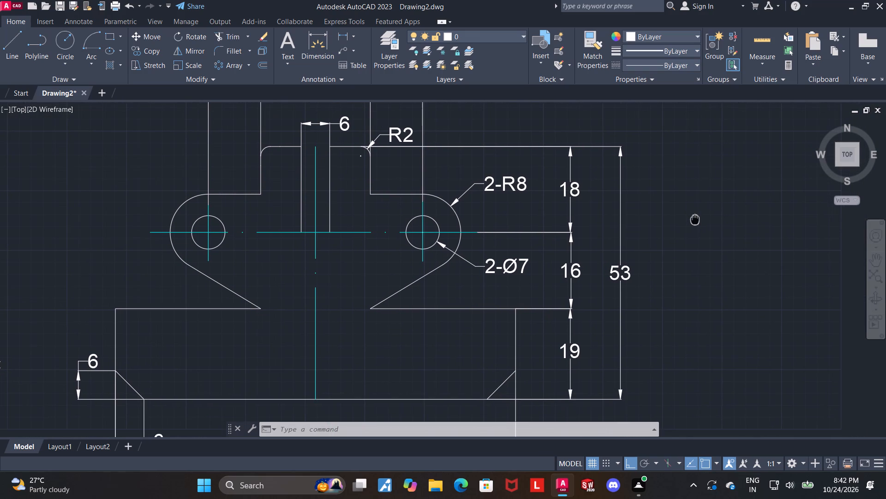
middle_drag(694, 218, 668, 207)
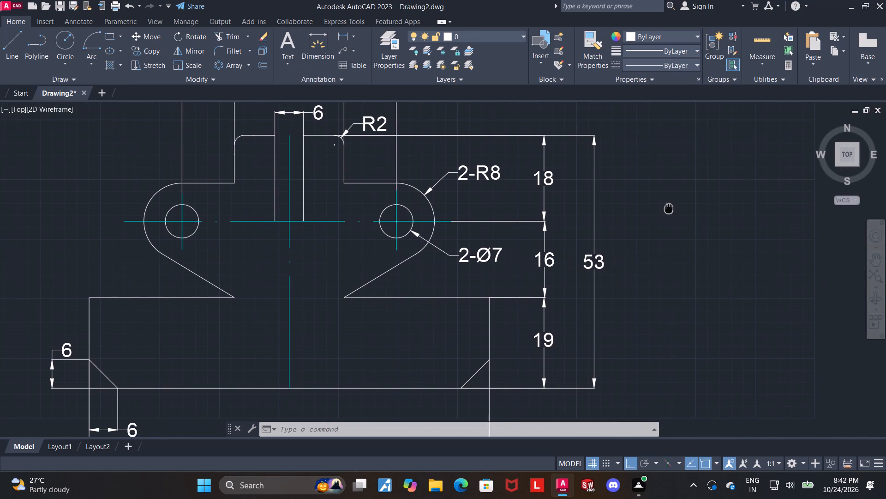
middle_drag(668, 207, 681, 165)
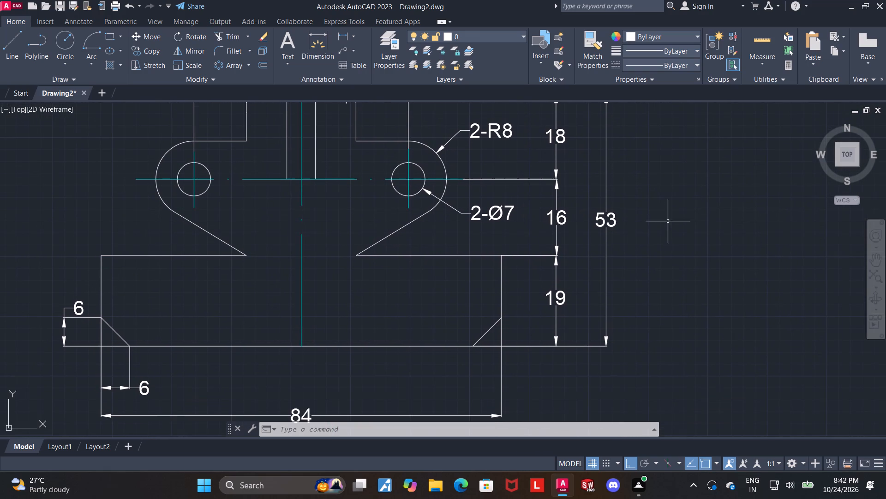
middle_drag(669, 232, 682, 223)
scroll(268, 273, up, 2)
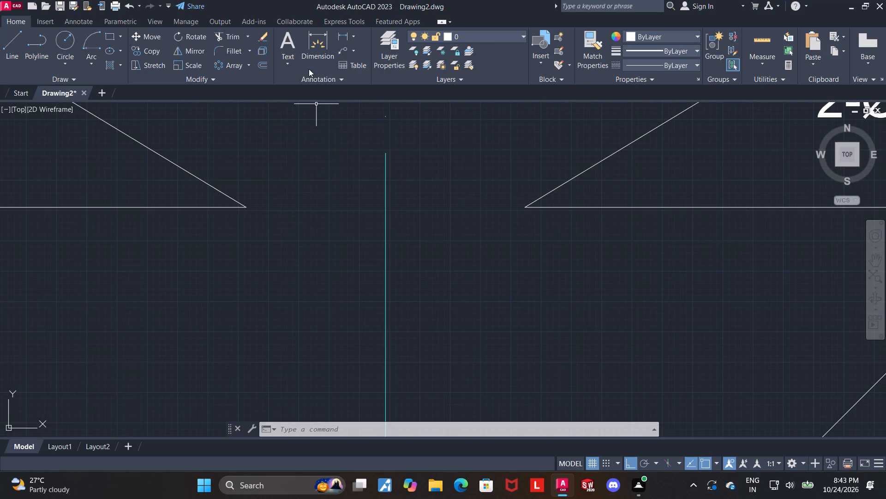
click(317, 39)
click(247, 207)
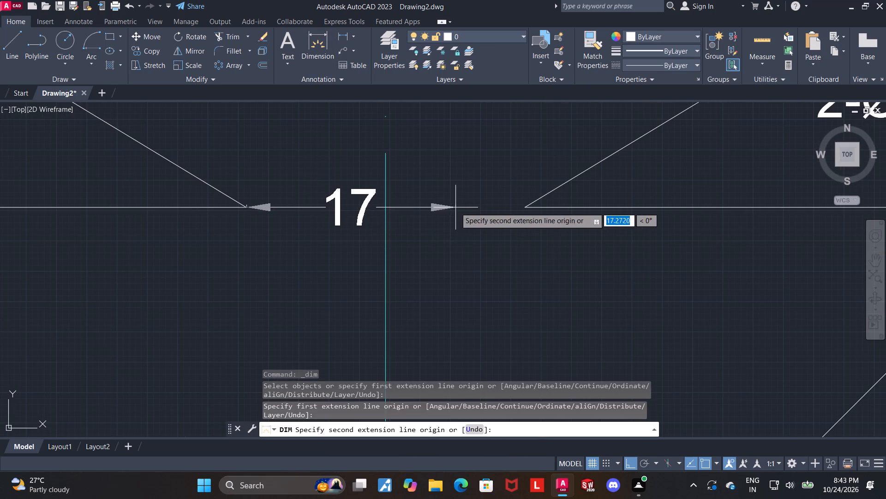
click(527, 208)
scroll(498, 285, down, 1)
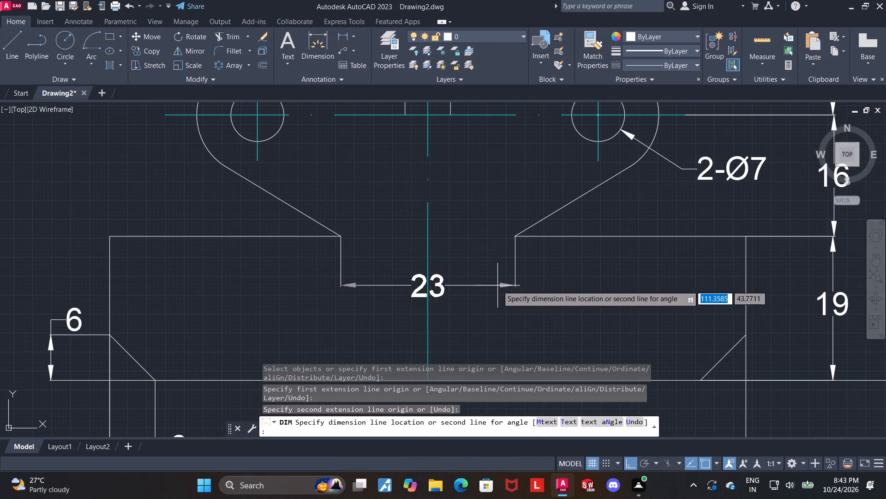
click(495, 310)
key(Escape)
Draw a radius-3 circle tangent to the left sloped edge and the base's left top edge.
middle_drag(572, 284, 537, 284)
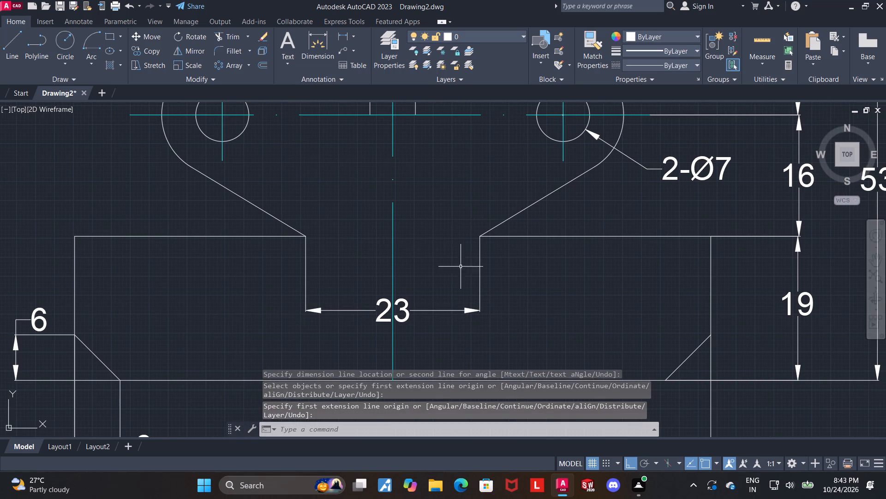
click(72, 58)
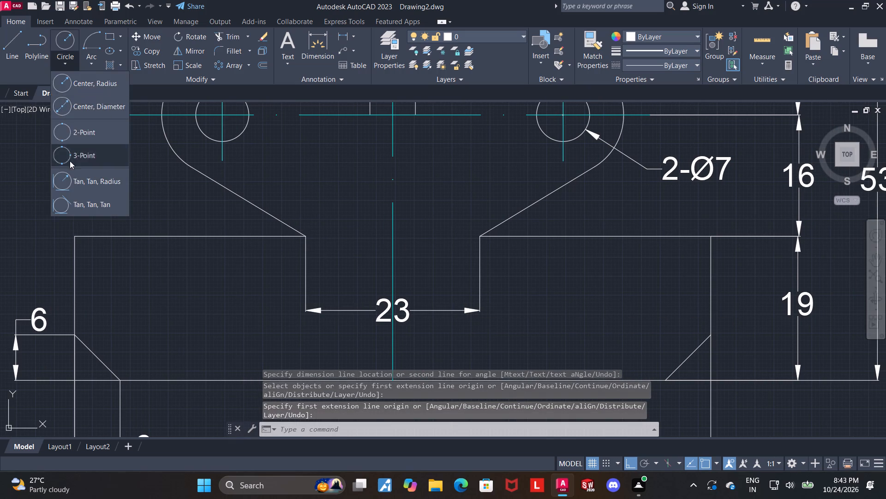
click(72, 175)
click(223, 191)
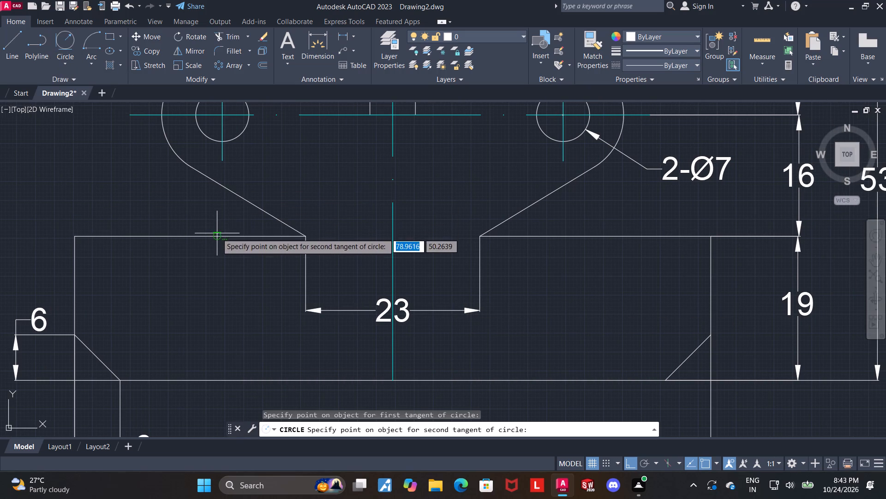
click(217, 233)
key(3)
key(Return)
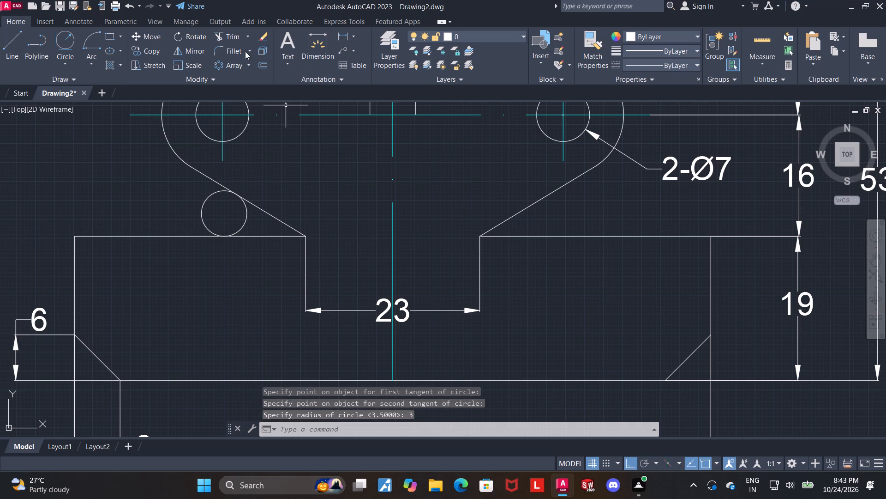
Trim the left tangent circle's outer part and the edge segments beyond it, leaving a rounded inner corner.
click(225, 39)
drag(208, 213, 167, 196)
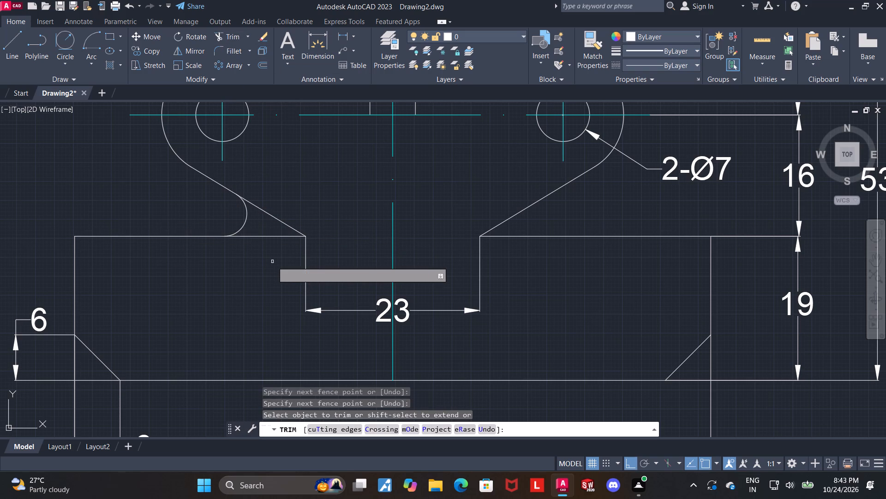
key(Escape)
click(268, 236)
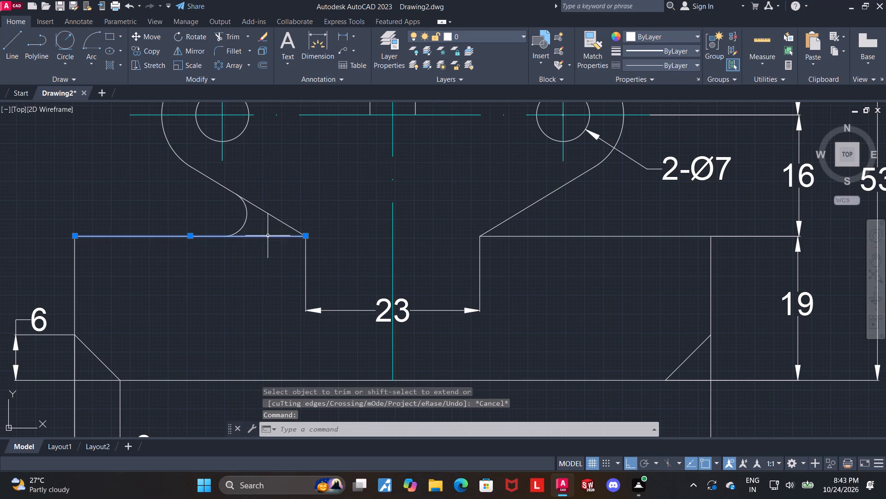
key(Escape)
click(227, 36)
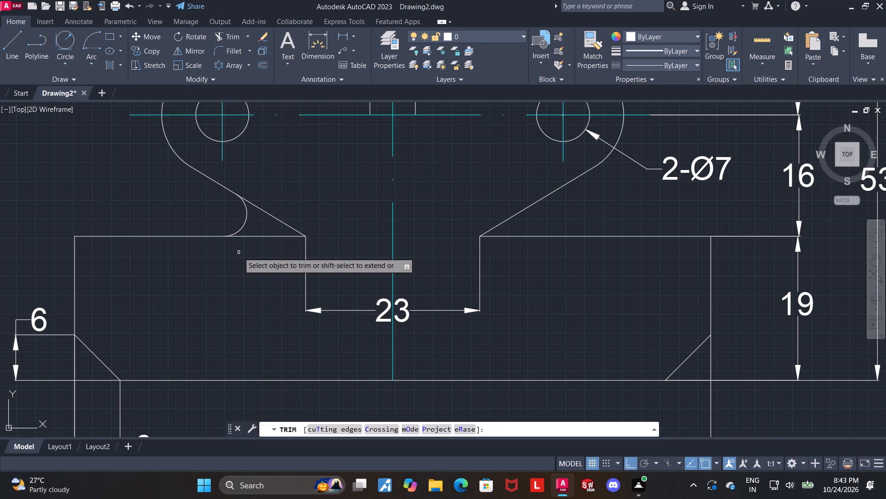
drag(243, 255, 263, 181)
key(Escape)
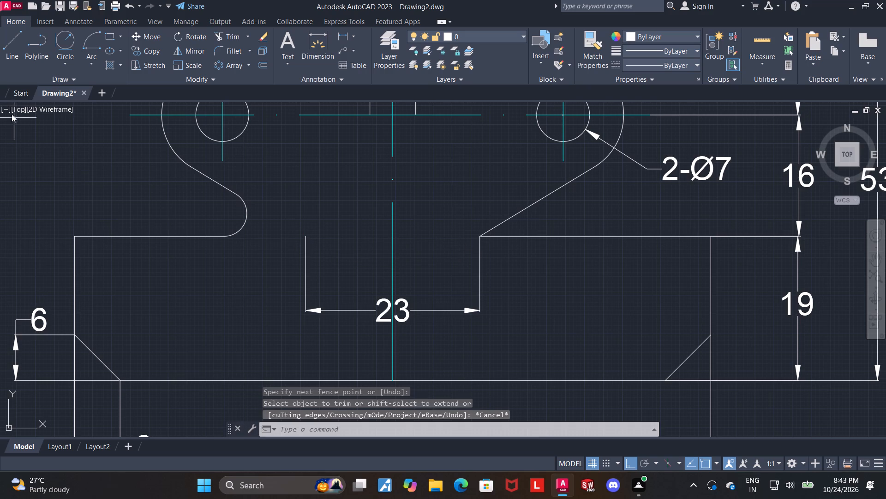
Draw two lines from the left arc's ends to the theoretical sharp corner at the 23 dimension's left extension line.
click(7, 49)
click(223, 235)
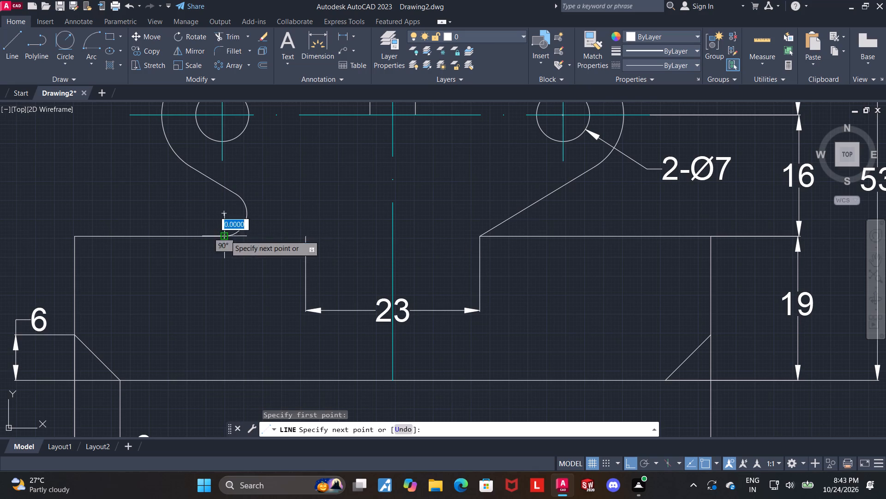
click(304, 237)
key(Escape)
key(Escape)
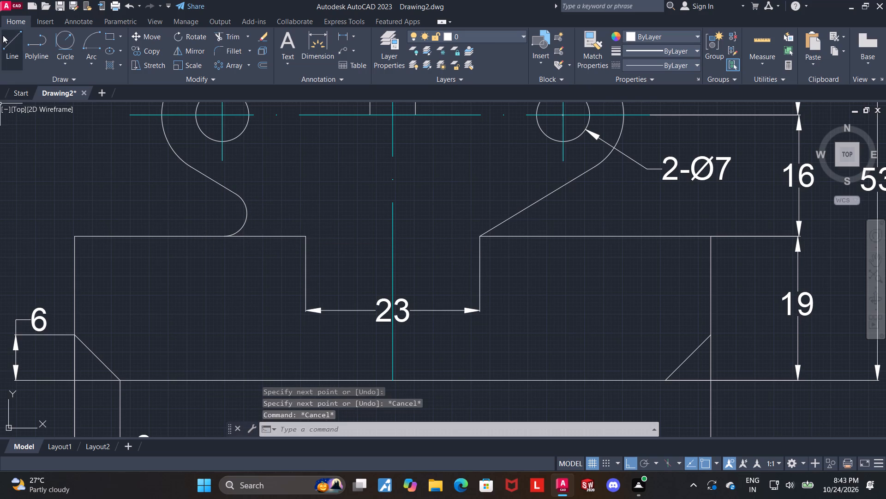
click(4, 35)
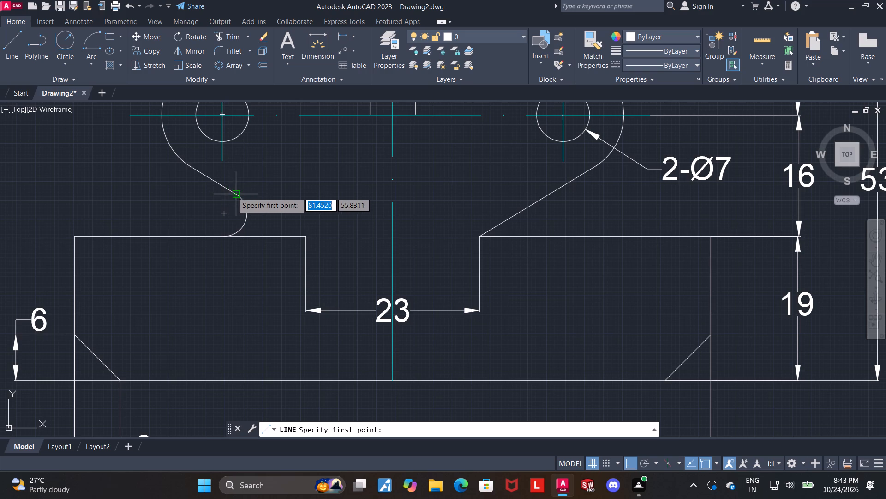
click(233, 193)
click(304, 234)
key(Escape)
key(Escape)
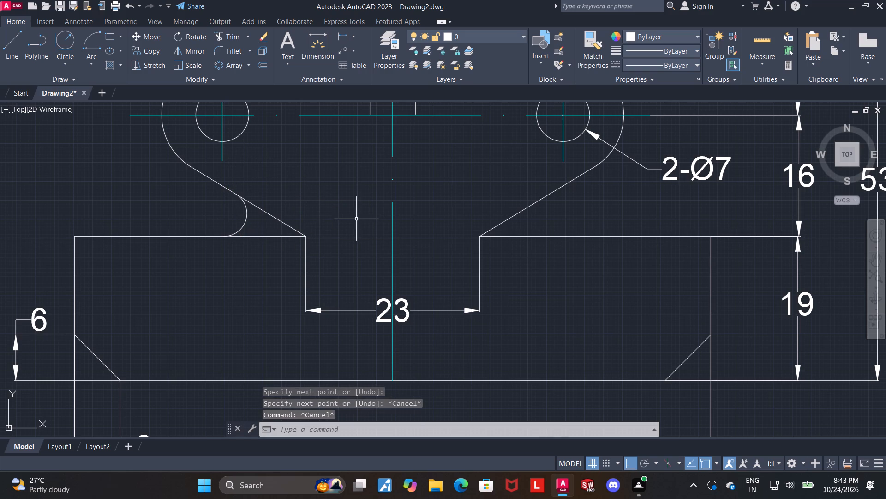
Set the two extension lines at the left rounded corner to cyan with a broken ACAD linetype.
click(282, 188)
click(267, 244)
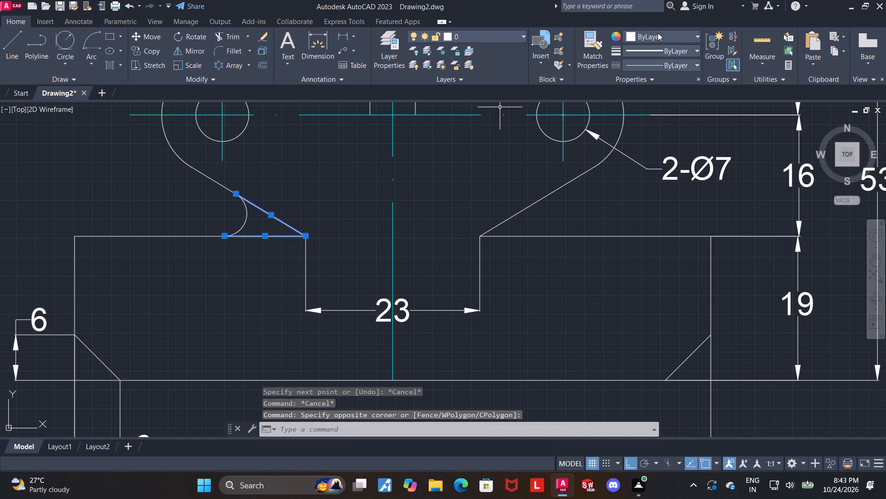
click(664, 61)
click(667, 103)
click(669, 37)
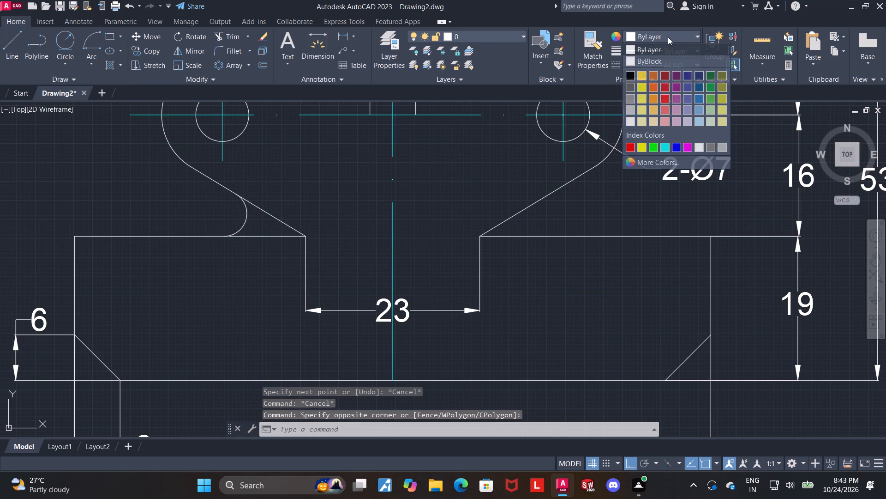
click(668, 146)
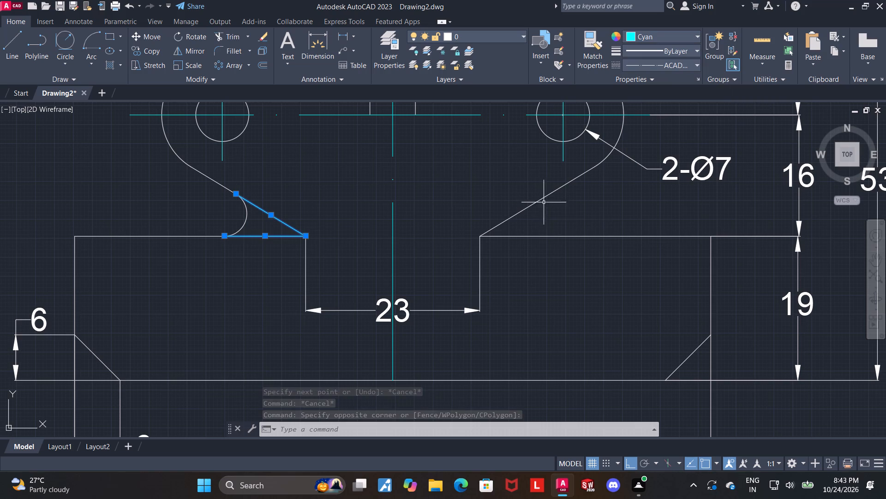
key(Escape)
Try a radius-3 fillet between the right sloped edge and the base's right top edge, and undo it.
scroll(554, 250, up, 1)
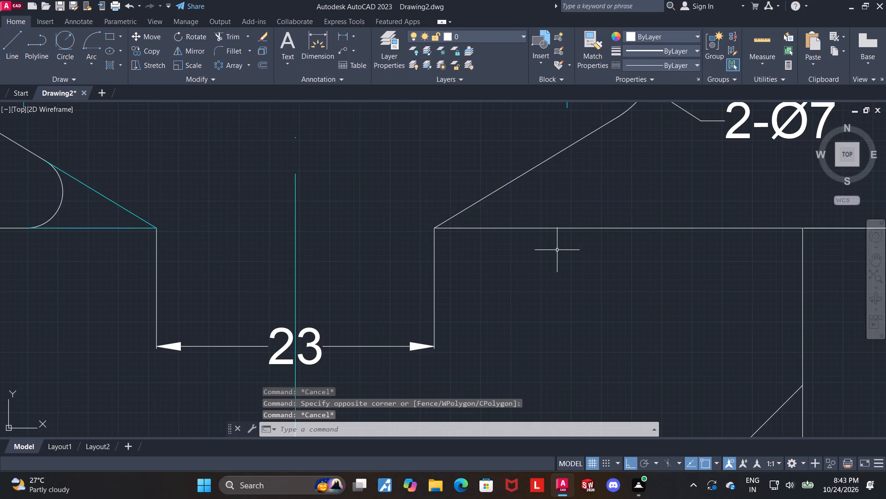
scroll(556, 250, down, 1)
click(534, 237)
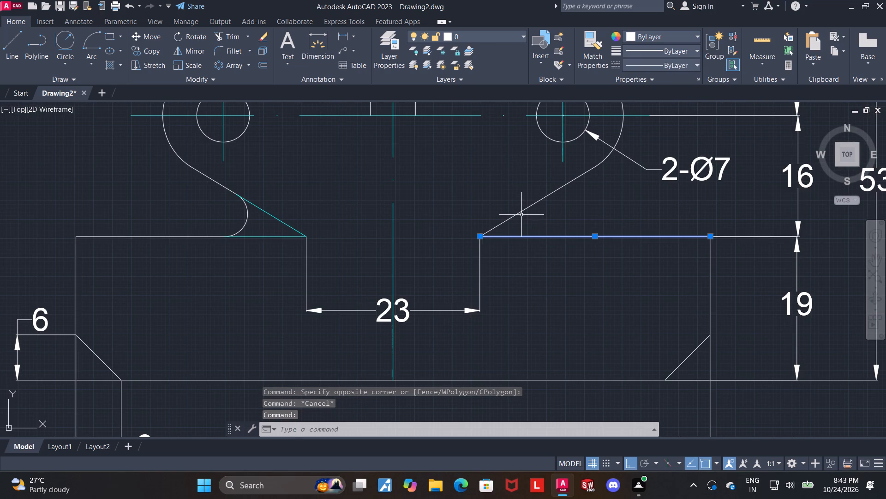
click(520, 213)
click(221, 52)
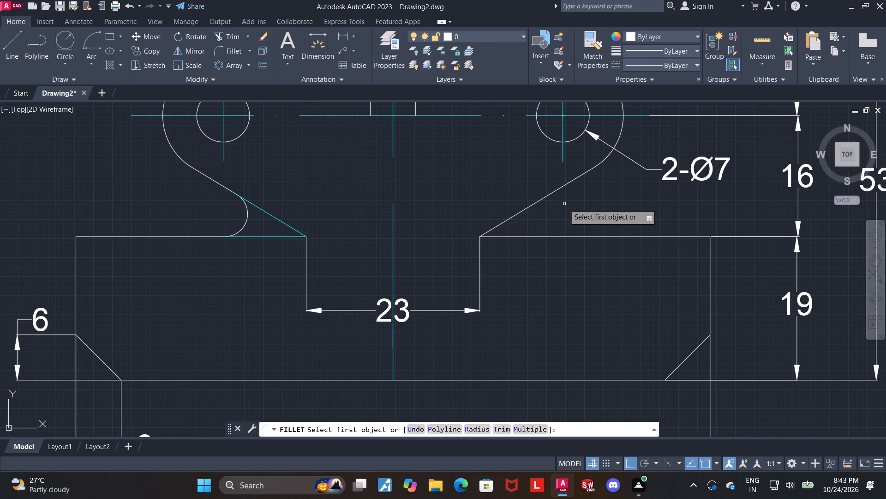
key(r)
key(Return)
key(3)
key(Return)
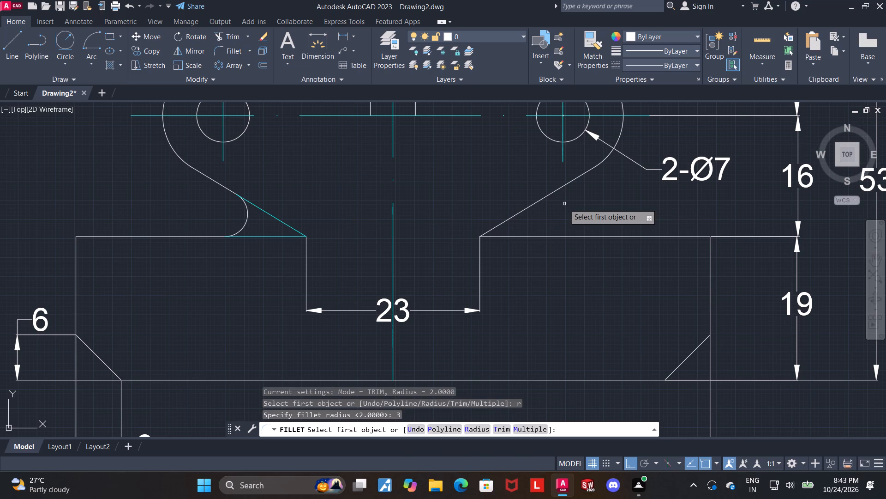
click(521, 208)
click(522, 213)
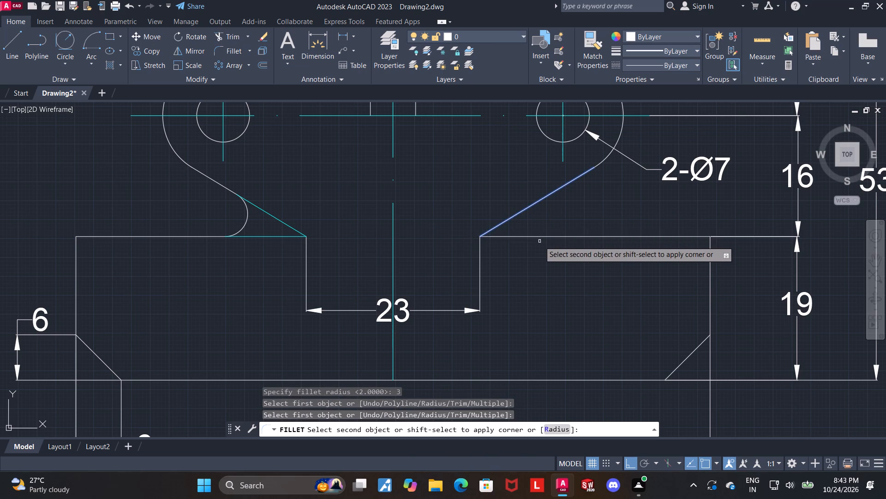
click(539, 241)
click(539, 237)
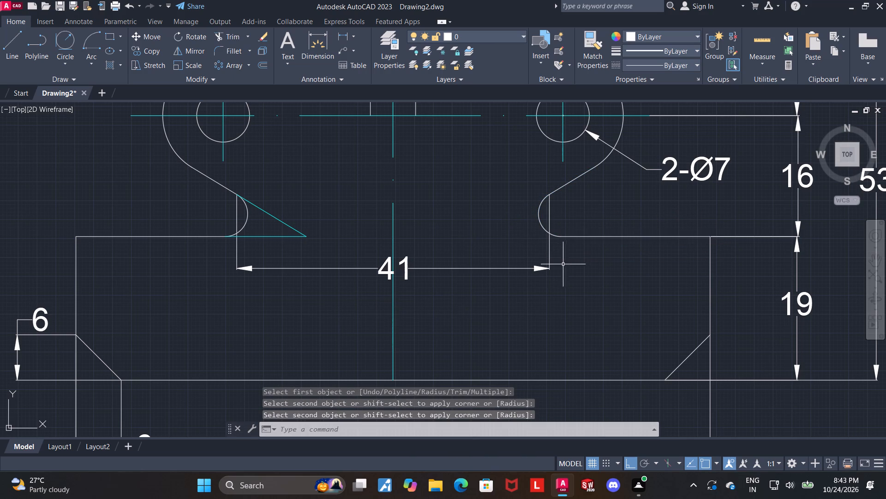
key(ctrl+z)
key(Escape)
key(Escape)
Draw a radius-3 circle tangent to the right sloped edge and the base's right top edge.
click(67, 41)
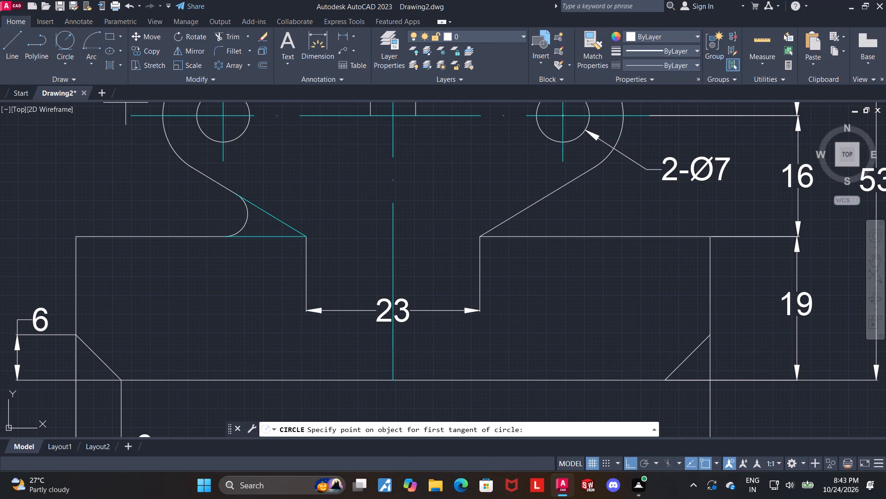
click(548, 192)
click(559, 238)
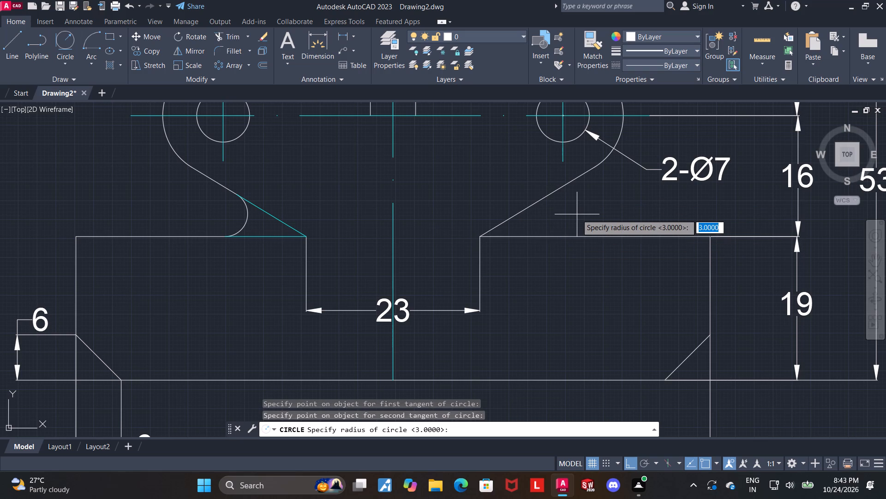
key(3)
key(Return)
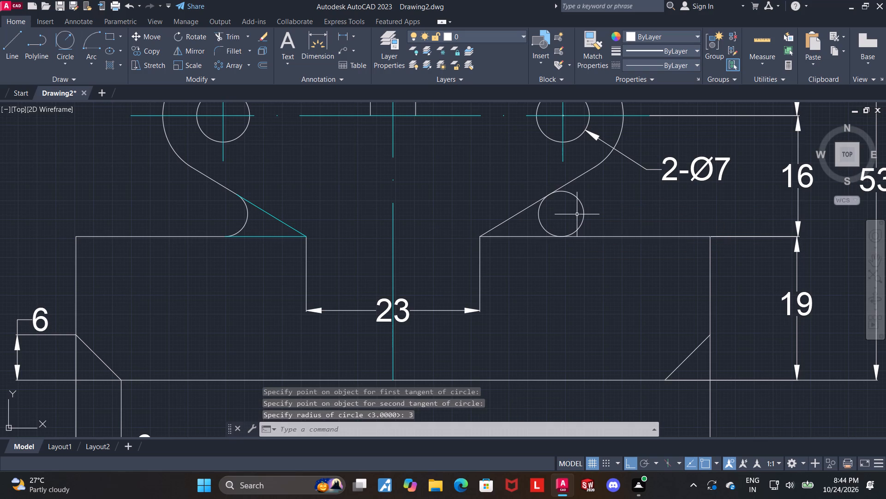
key(Escape)
Trim the right tangent circle's outer part and the edge segments beyond it, leaving a rounded inner corner.
click(219, 35)
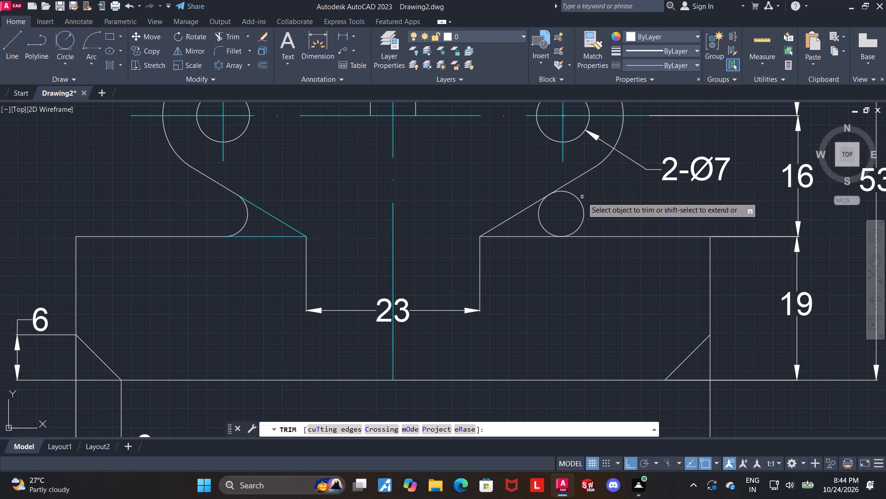
click(579, 198)
key(Escape)
key(Escape)
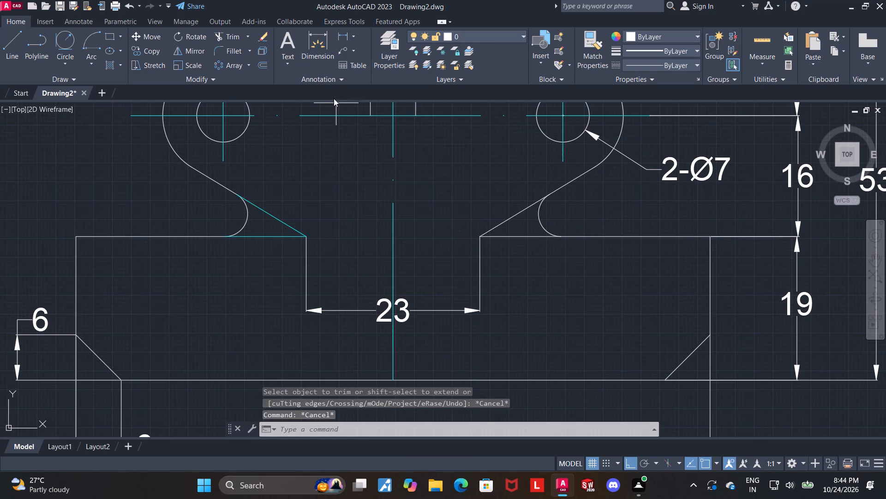
click(230, 39)
drag(518, 262, 509, 203)
key(Escape)
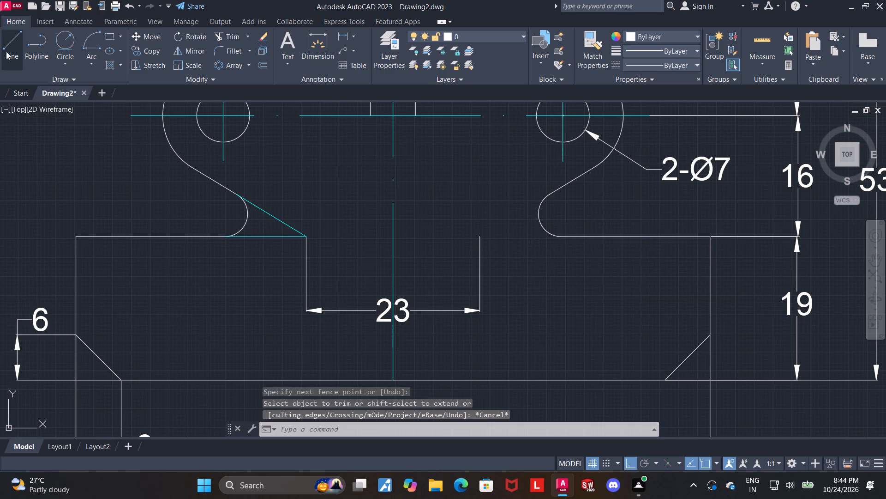
Draw horizontal and sloped extension lines from the right rounded corner's arc ends to the right end of the lower 23 dimension.
click(6, 50)
click(563, 237)
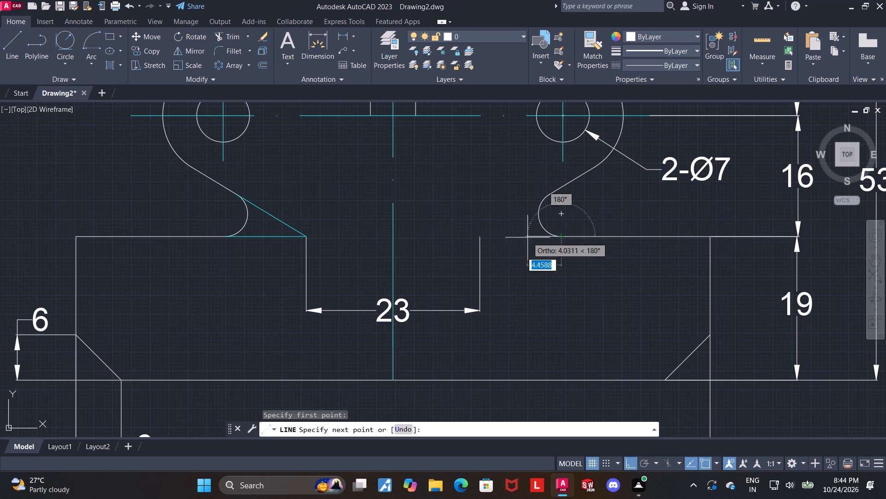
click(482, 237)
key(Escape)
key(Escape)
click(8, 50)
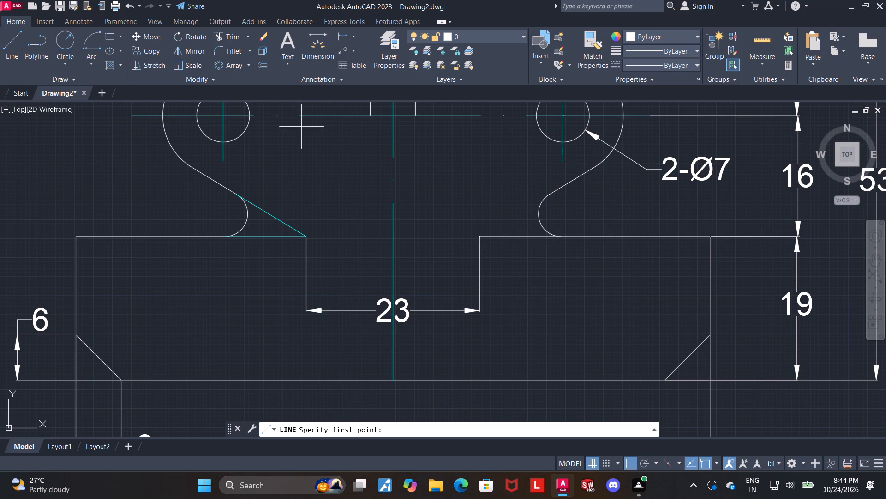
click(551, 192)
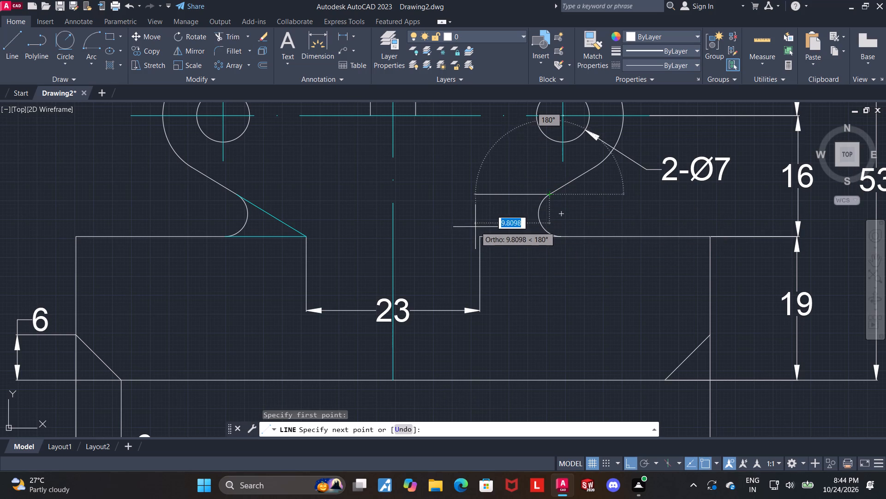
key(F8)
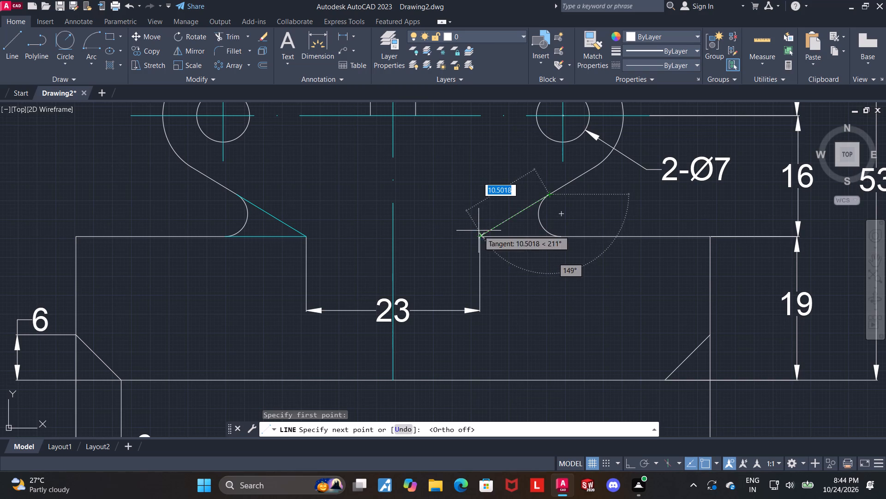
click(479, 235)
key(Escape)
key(Escape)
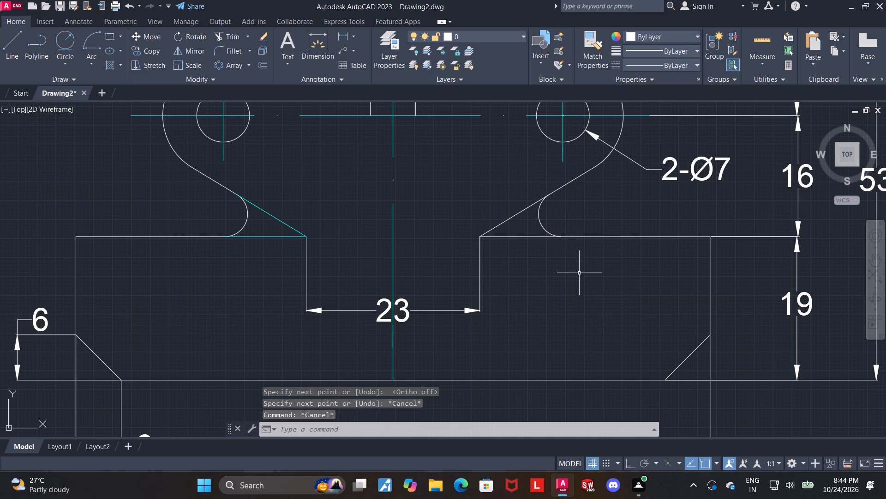
Set the two extension lines at the right rounded corner to cyan with the ACAD_ISO04W100 linetype.
click(527, 263)
click(512, 190)
click(657, 62)
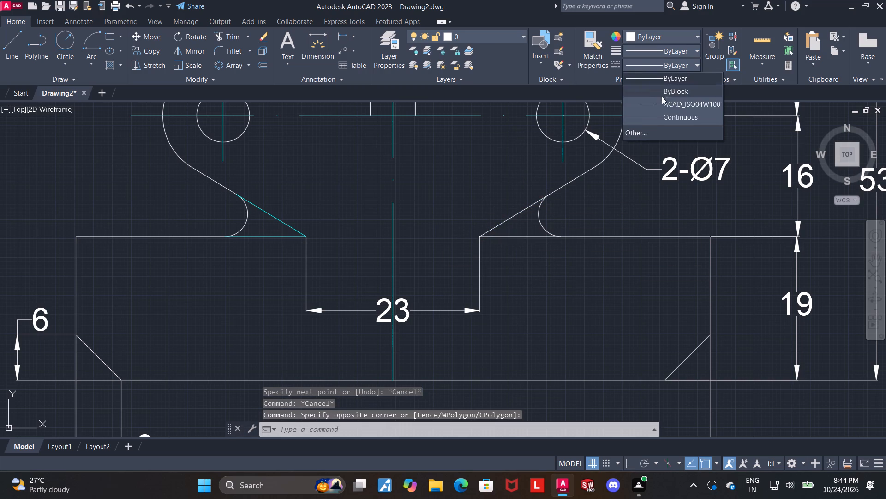
click(663, 103)
click(658, 37)
click(668, 145)
key(Escape)
Extend the central slot's left side about 3.7 units straight down below the horizontal centre line.
scroll(550, 194, down, 2)
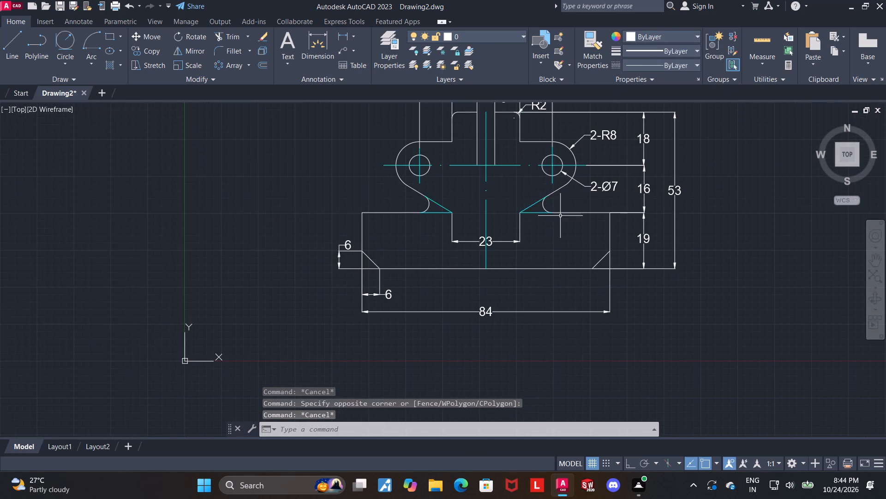
middle_drag(583, 225, 520, 293)
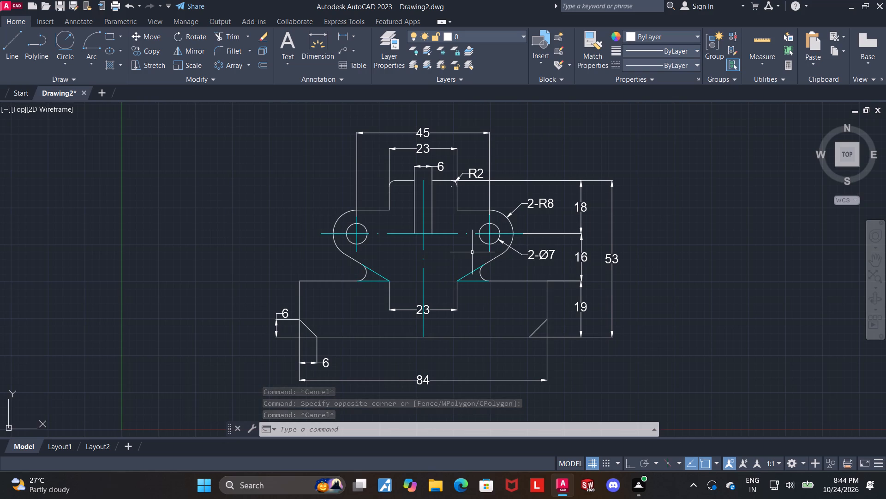
scroll(472, 252, up, 1)
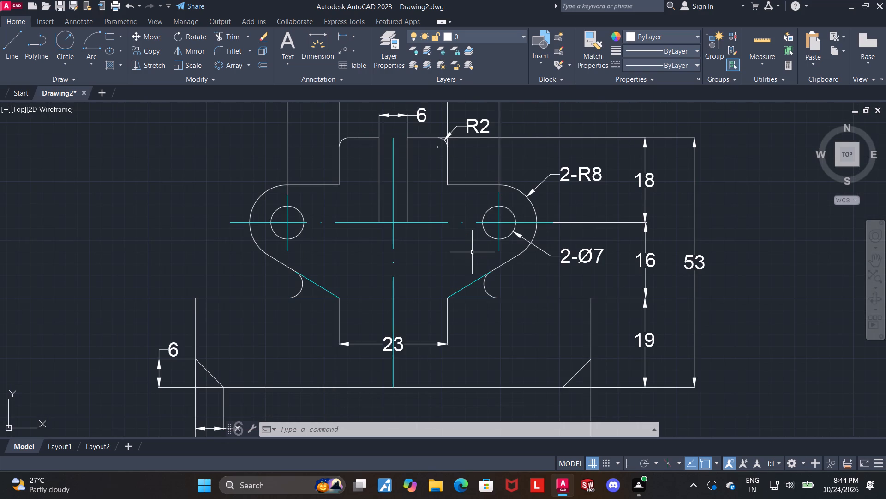
scroll(472, 252, up, 1)
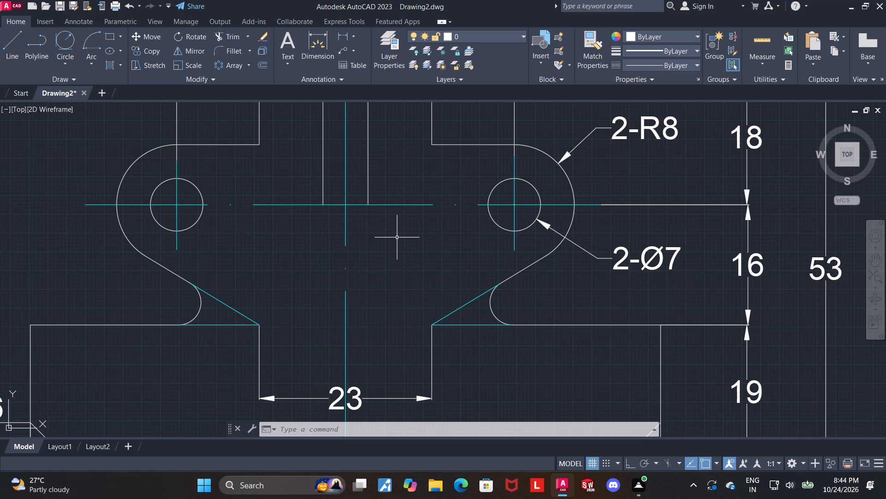
scroll(397, 237, down, 1)
scroll(397, 237, up, 1)
click(3, 49)
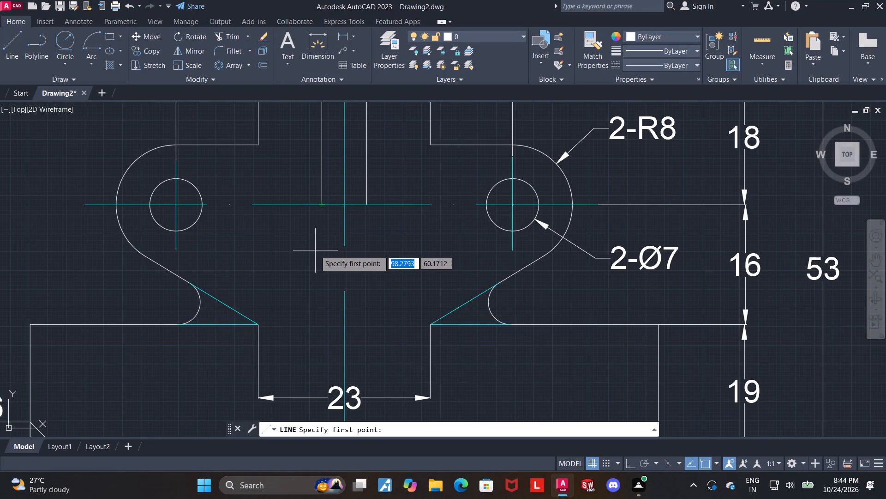
scroll(322, 249, down, 2)
scroll(331, 210, up, 1)
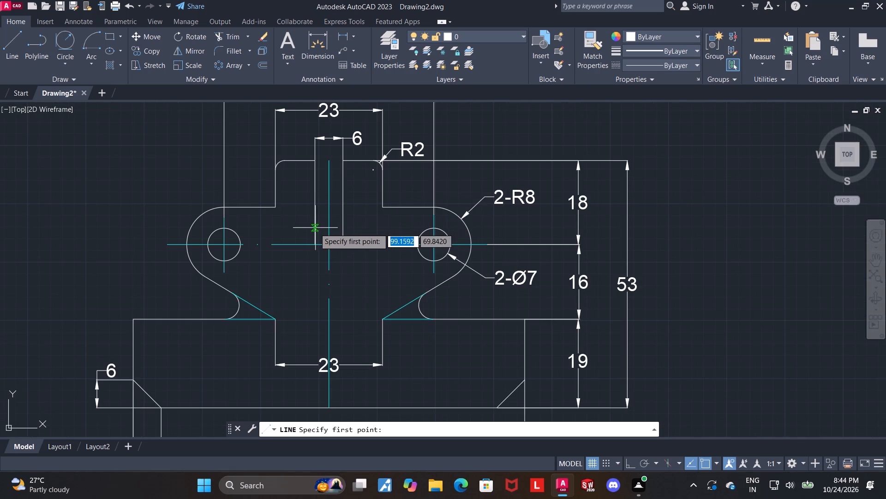
click(313, 244)
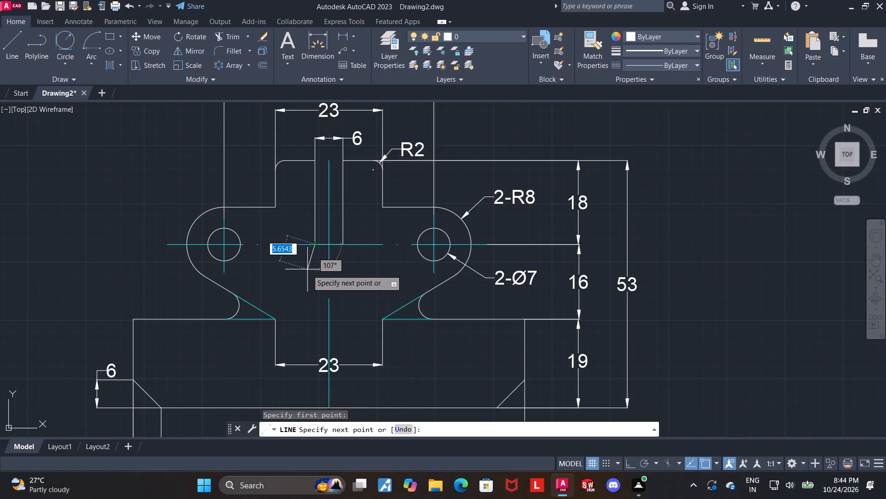
key(F8)
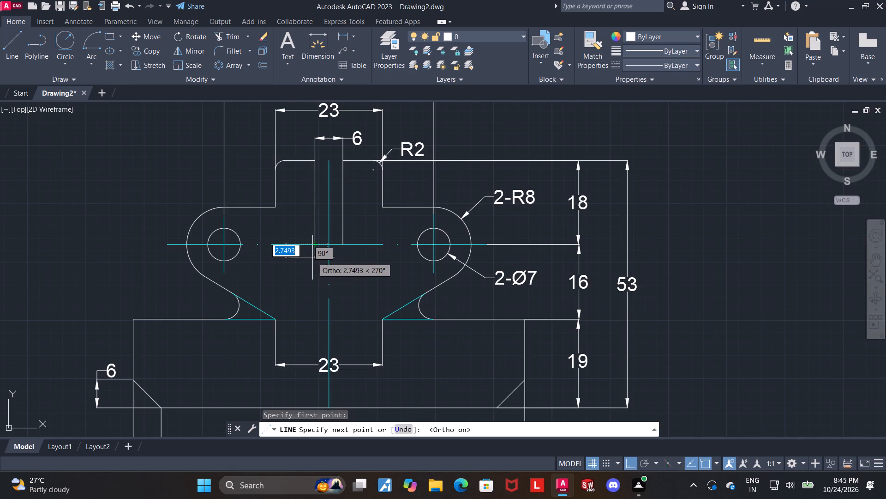
scroll(315, 259, up, 2)
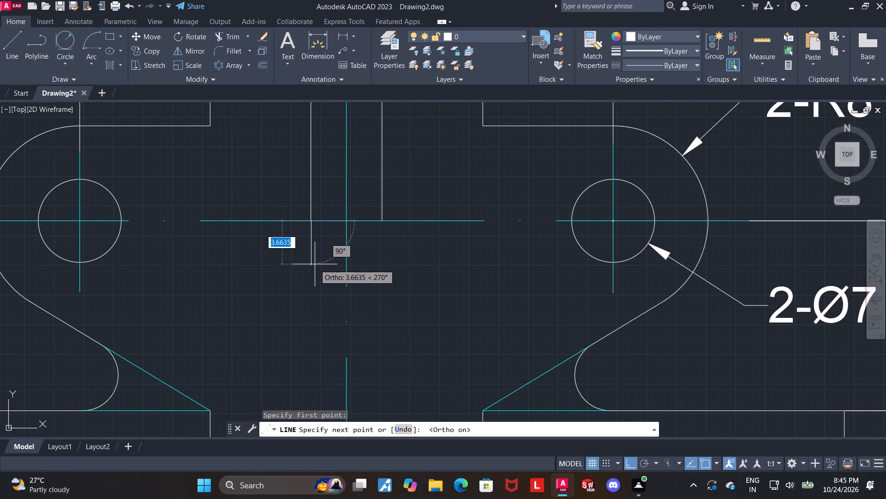
click(315, 264)
key(Escape)
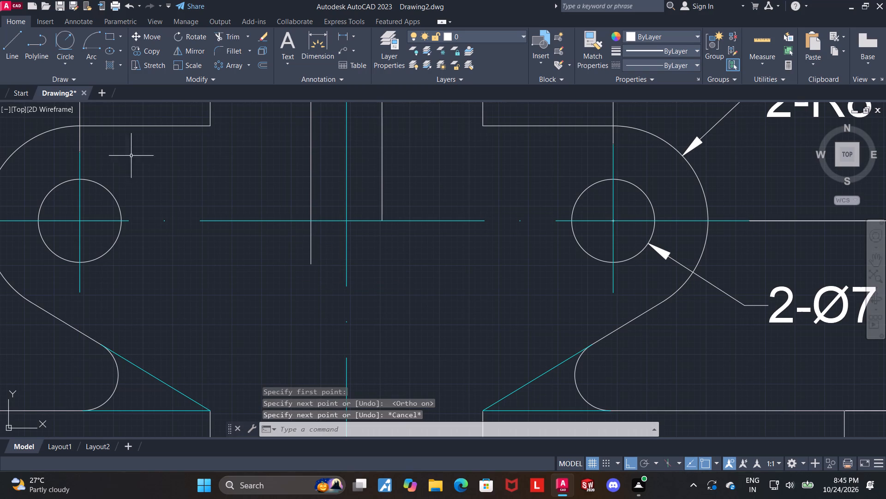
Draw a horizontal guide line from the lower end of the slot's left side across and beyond the slot's right side.
click(15, 44)
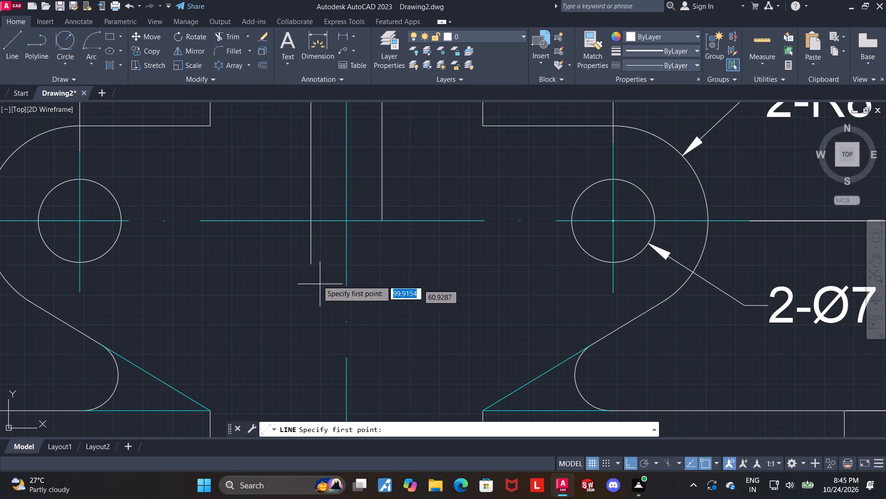
click(311, 266)
click(445, 272)
key(Escape)
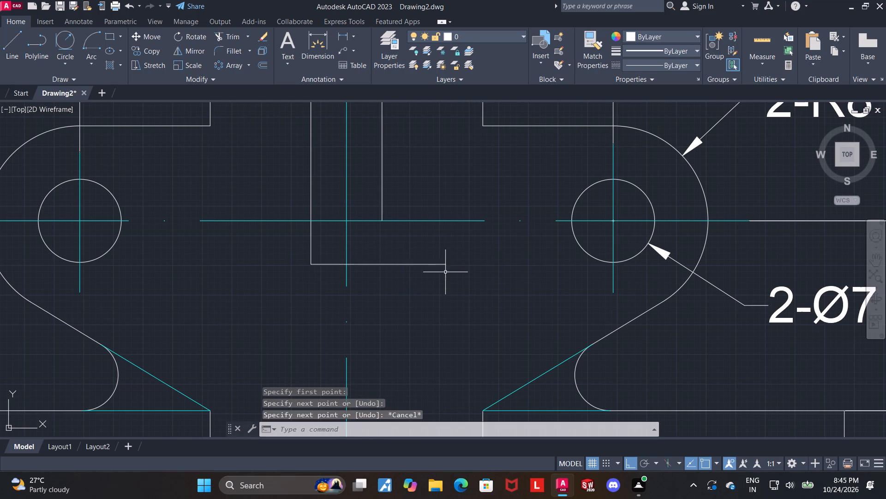
Extend the slot's right side straight down from the horizontal centre line to beyond the guide line.
click(12, 46)
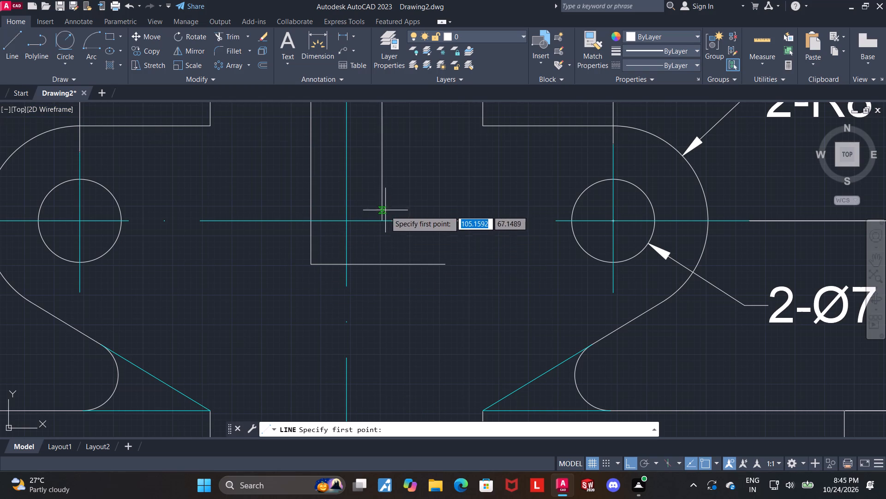
click(382, 222)
key(Escape)
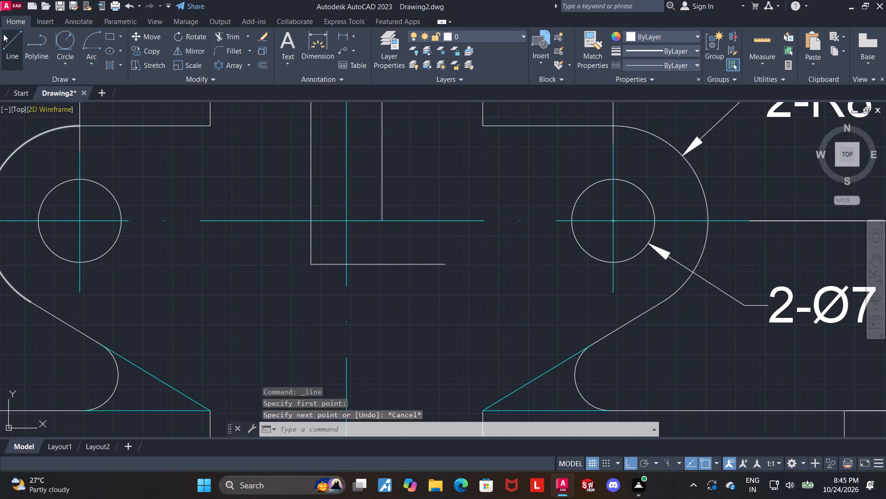
click(5, 36)
click(382, 222)
click(383, 289)
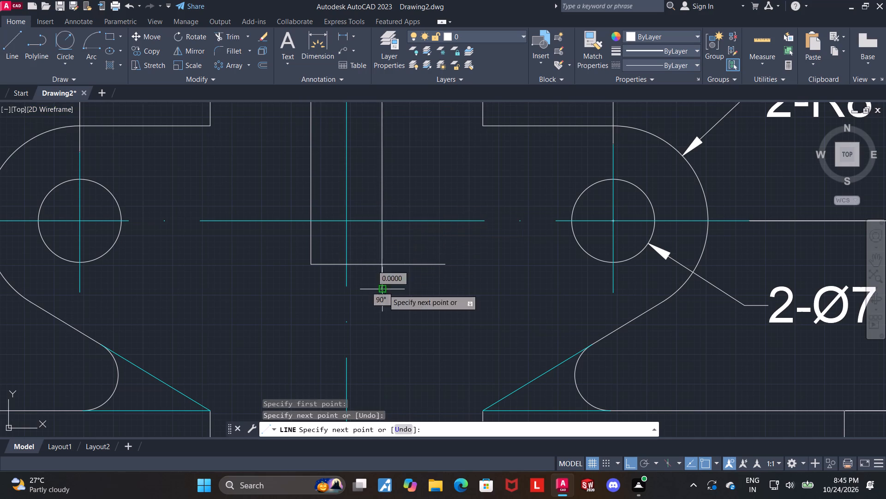
key(Escape)
Trim the slot's right side at the guide line's level and remove the whole guide line, leaving both sides equally long.
click(238, 38)
drag(434, 249, 370, 291)
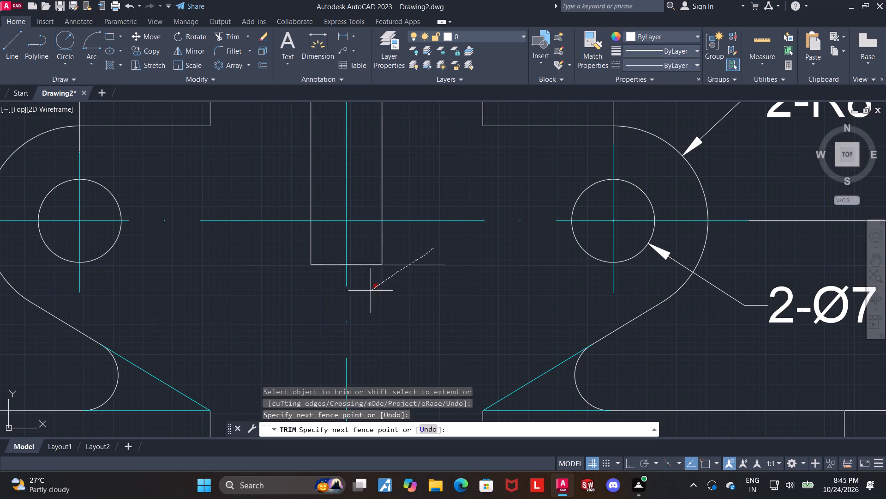
drag(370, 291, 370, 291)
drag(368, 276, 363, 257)
drag(318, 273, 323, 256)
key(Escape)
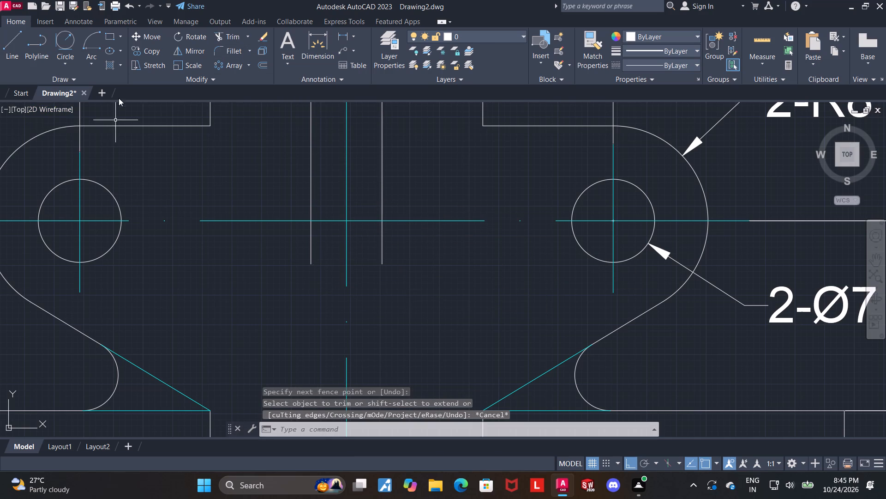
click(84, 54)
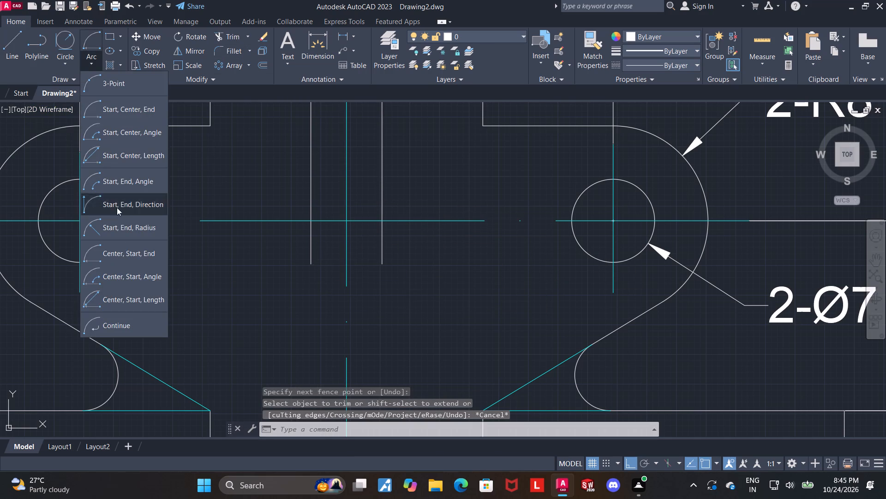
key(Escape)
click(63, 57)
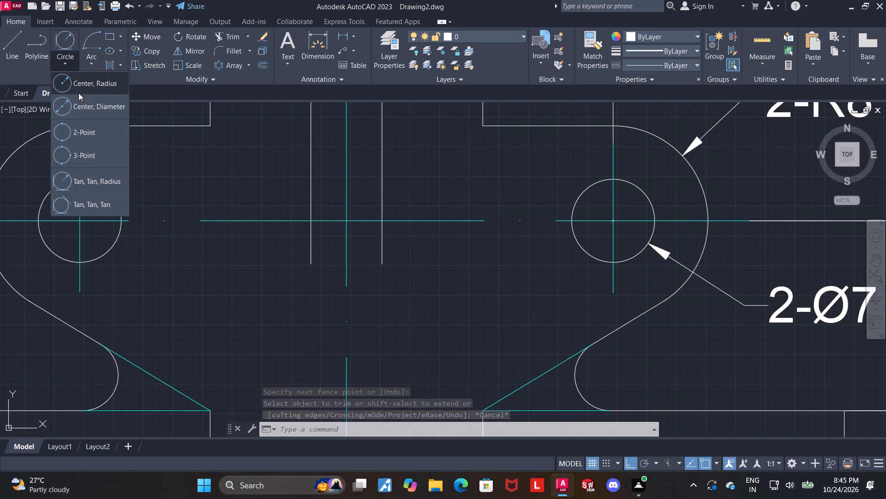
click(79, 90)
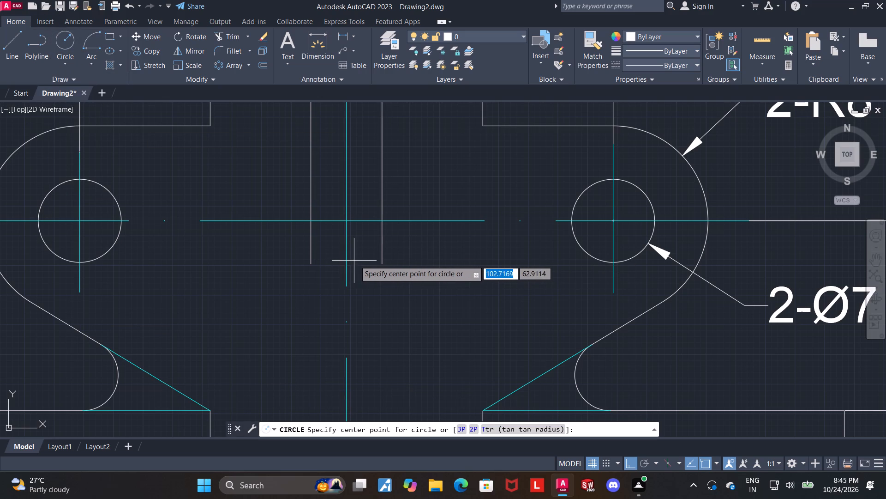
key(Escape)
Draw a two-point circle whose diameter spans the lower ends of the slot's two sides.
click(69, 61)
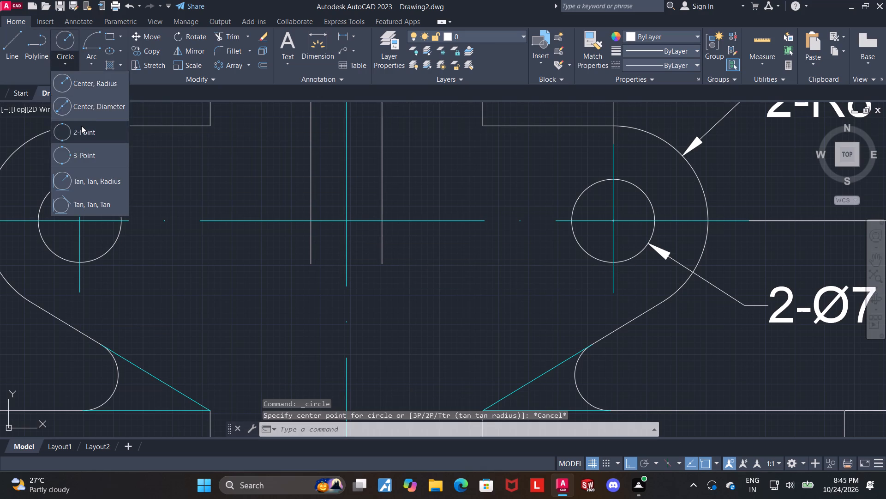
click(81, 126)
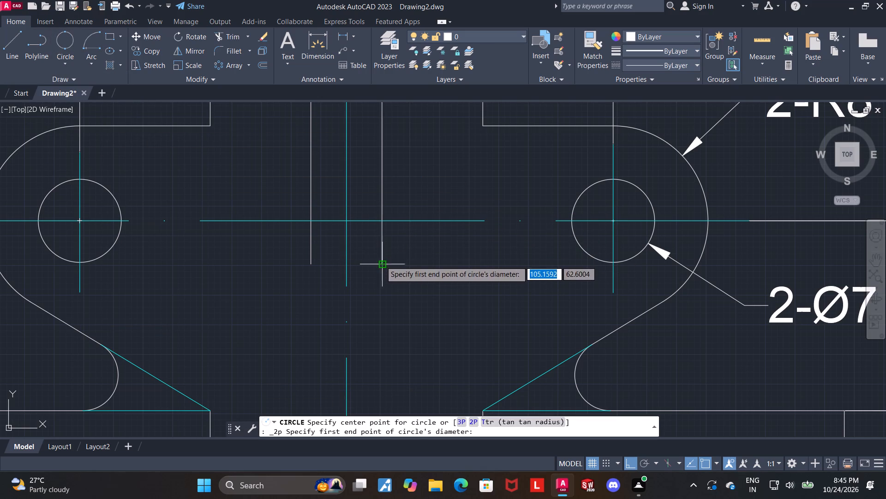
click(381, 261)
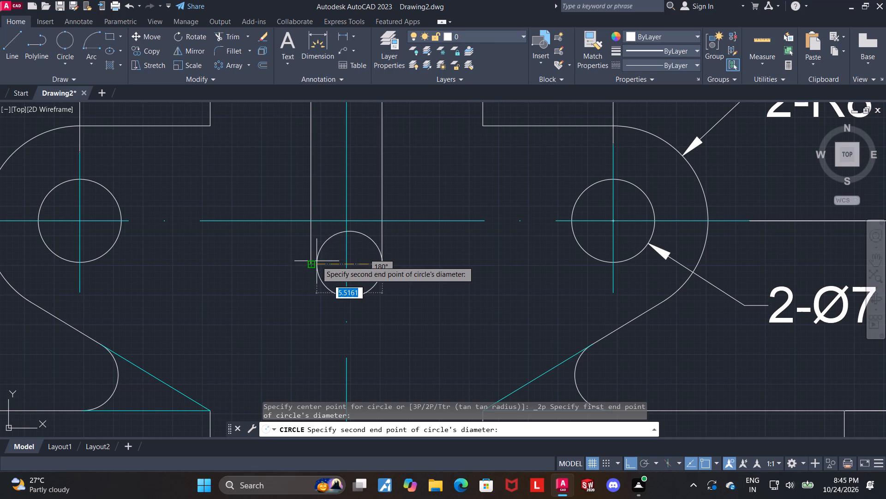
click(310, 262)
key(Escape)
key(Escape)
Trim away the circle's upper half inside the slot, leaving a rounded slot bottom.
click(224, 32)
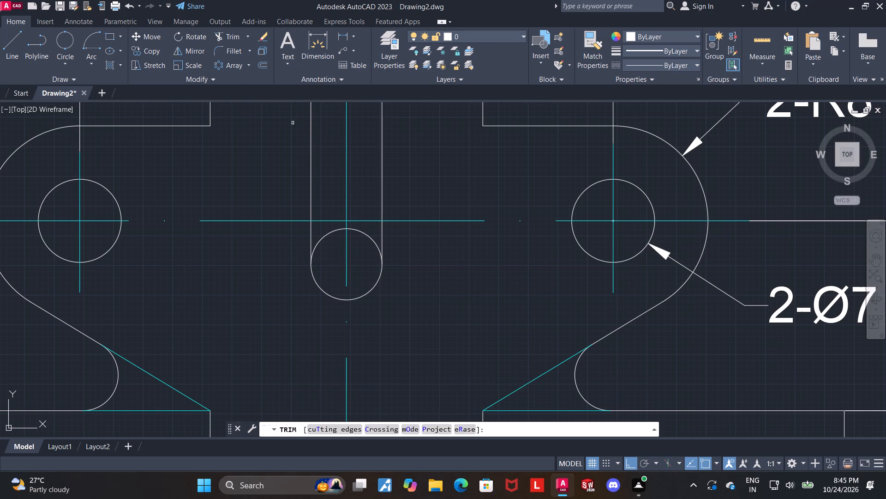
click(321, 240)
click(367, 233)
scroll(363, 236, down, 3)
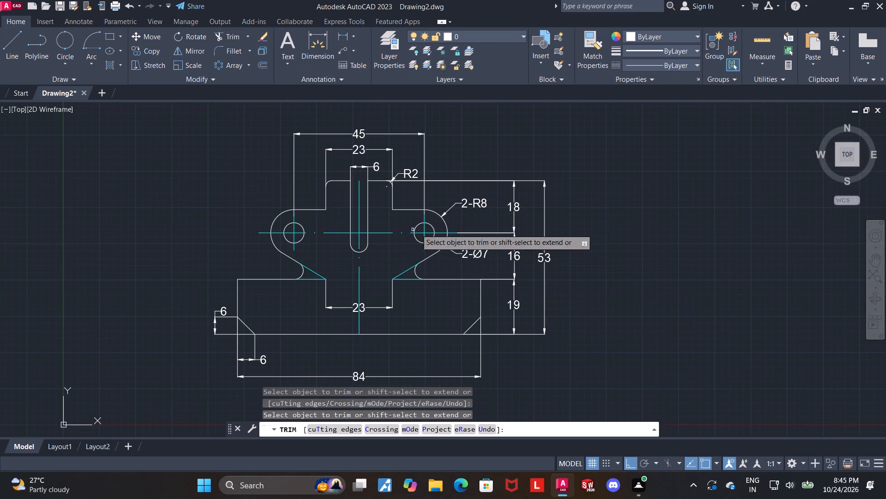
key(Escape)
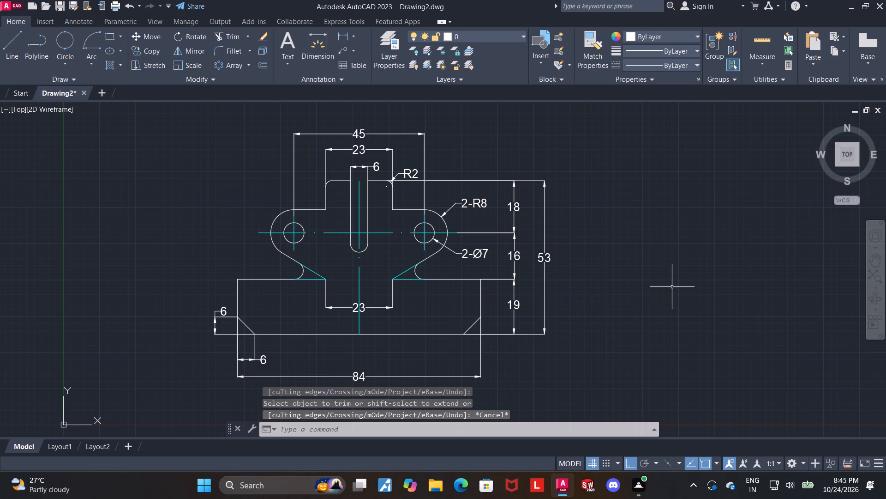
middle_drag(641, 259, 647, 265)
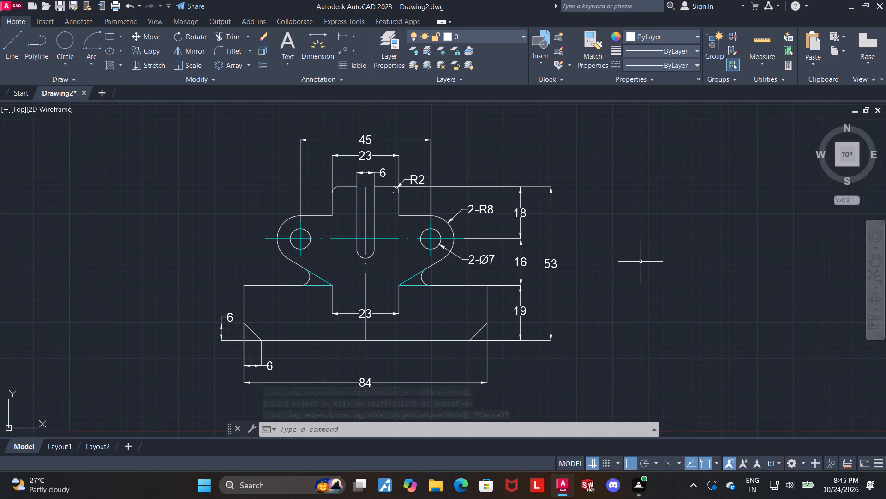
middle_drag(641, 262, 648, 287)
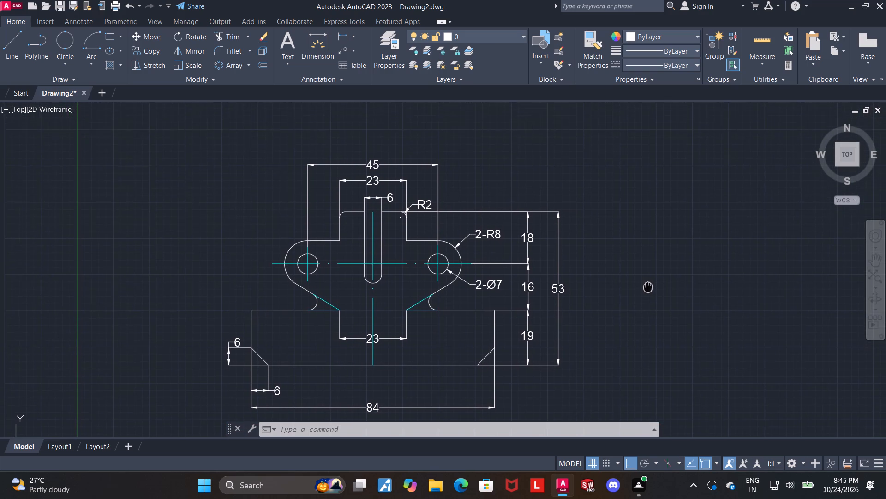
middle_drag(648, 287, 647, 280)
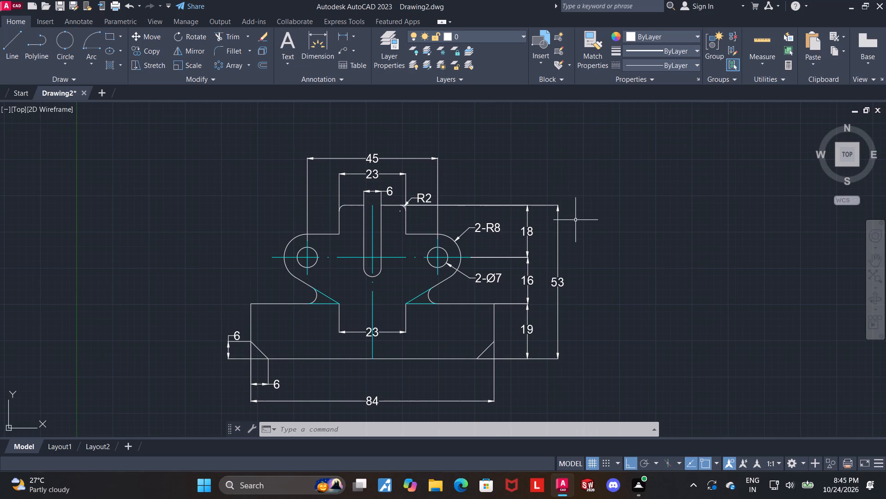
Modify the Standard dimension style so both dimension lines and extension lines are coloured red.
key(d)
key(Return)
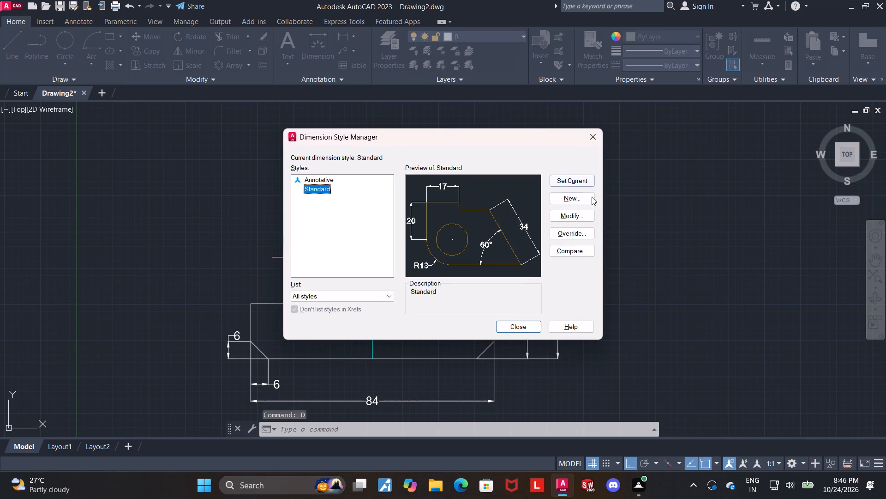
click(560, 220)
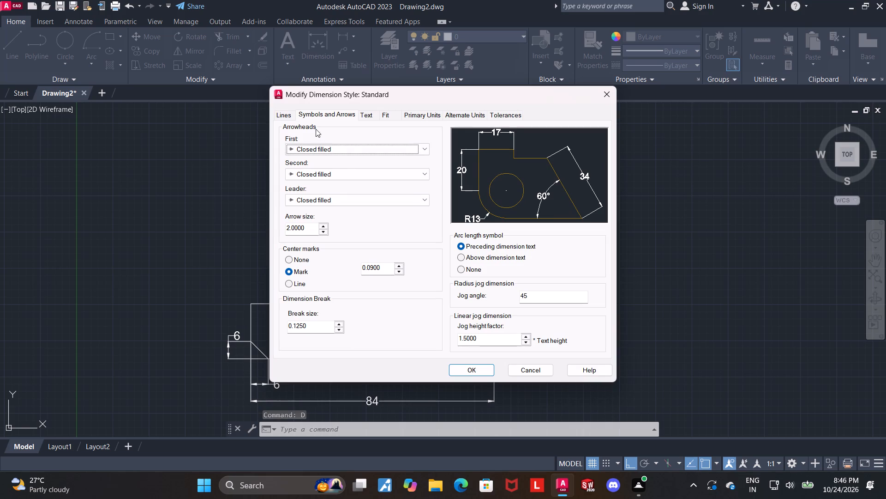
click(283, 113)
click(367, 137)
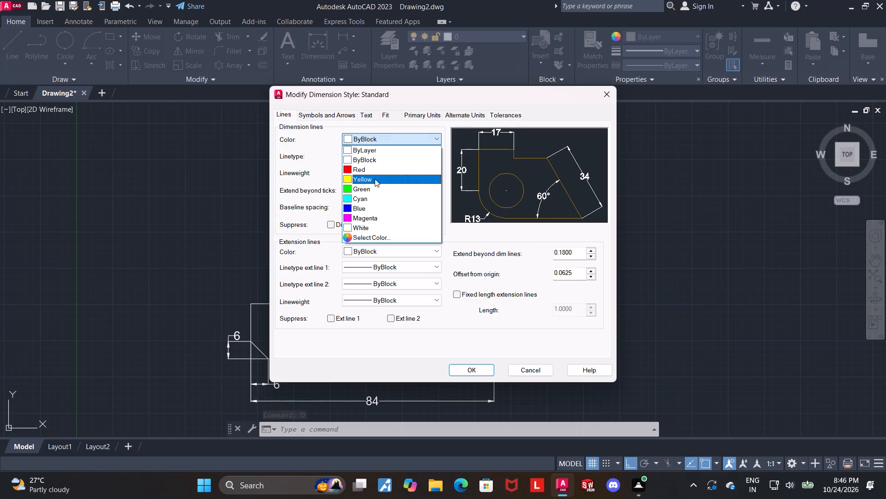
click(375, 172)
click(366, 246)
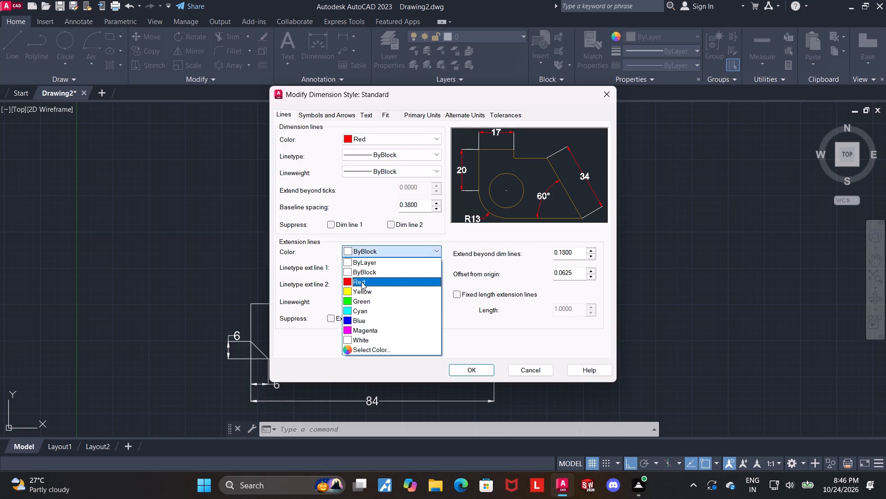
click(361, 282)
click(486, 371)
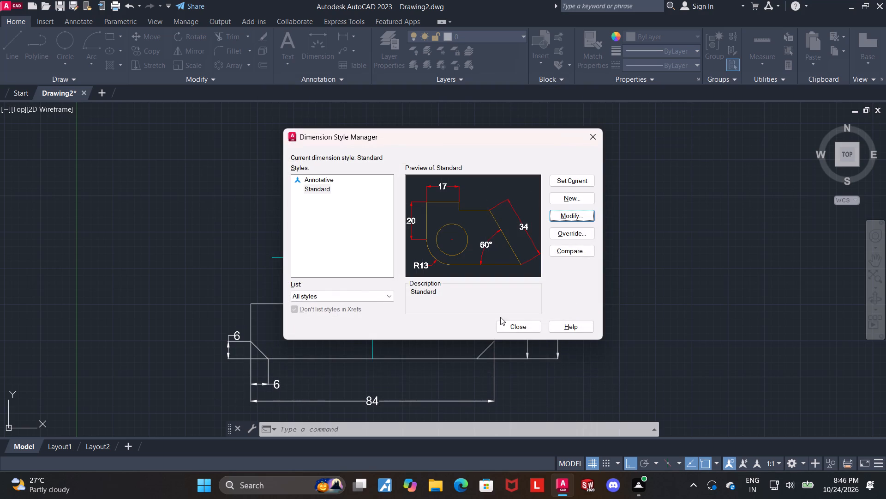
click(510, 324)
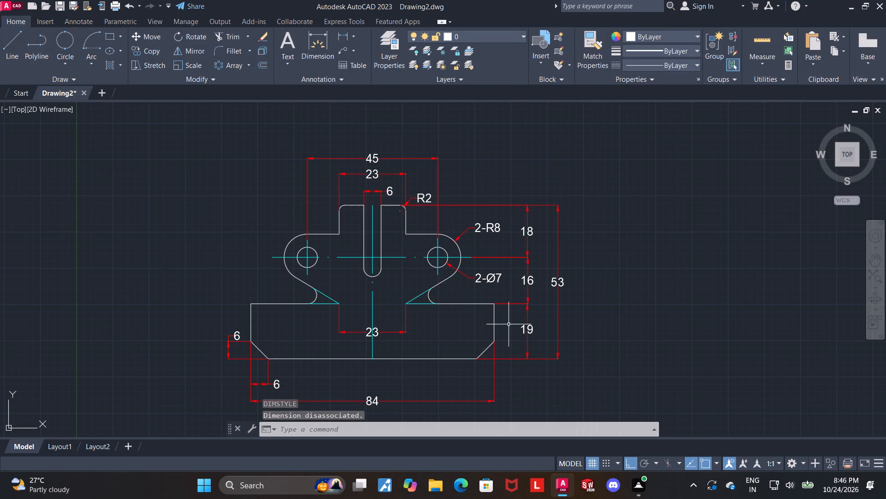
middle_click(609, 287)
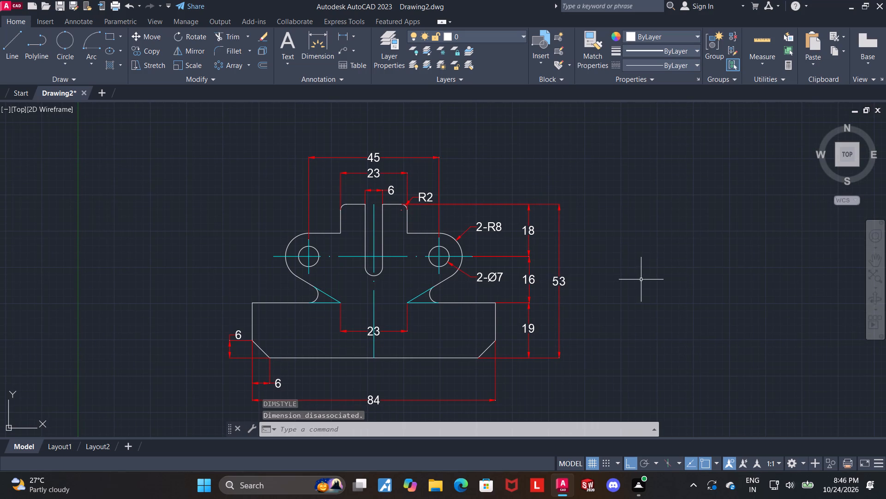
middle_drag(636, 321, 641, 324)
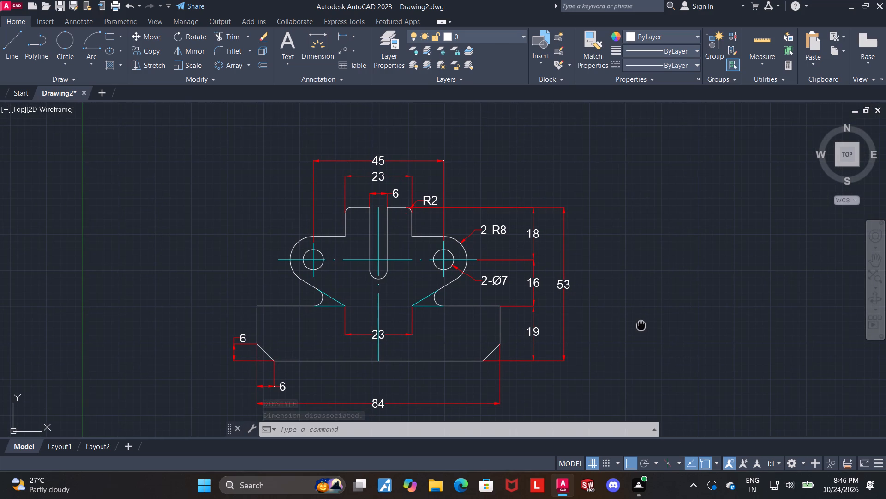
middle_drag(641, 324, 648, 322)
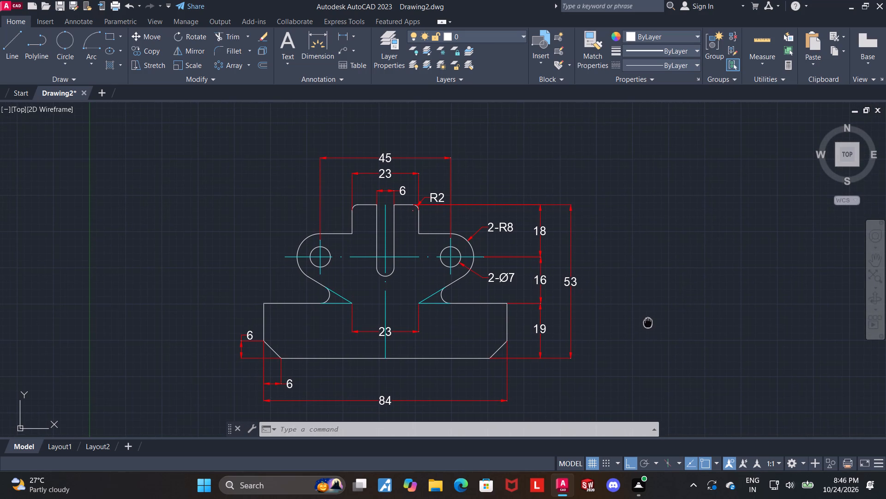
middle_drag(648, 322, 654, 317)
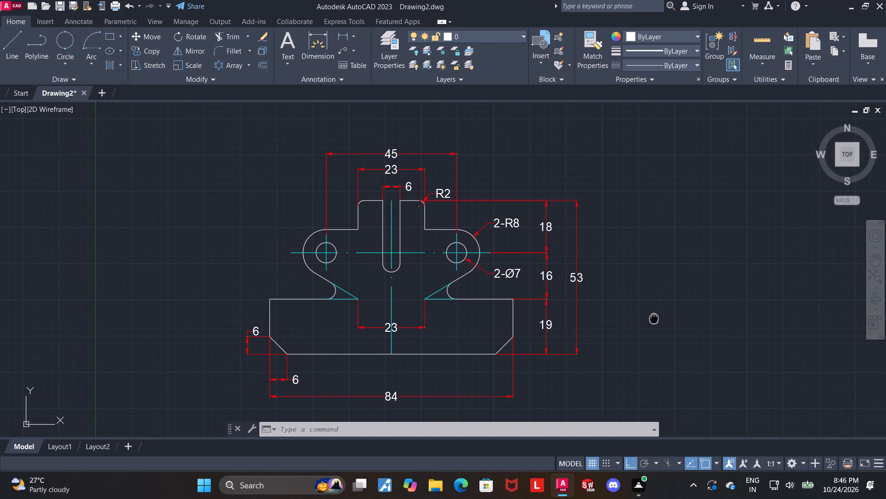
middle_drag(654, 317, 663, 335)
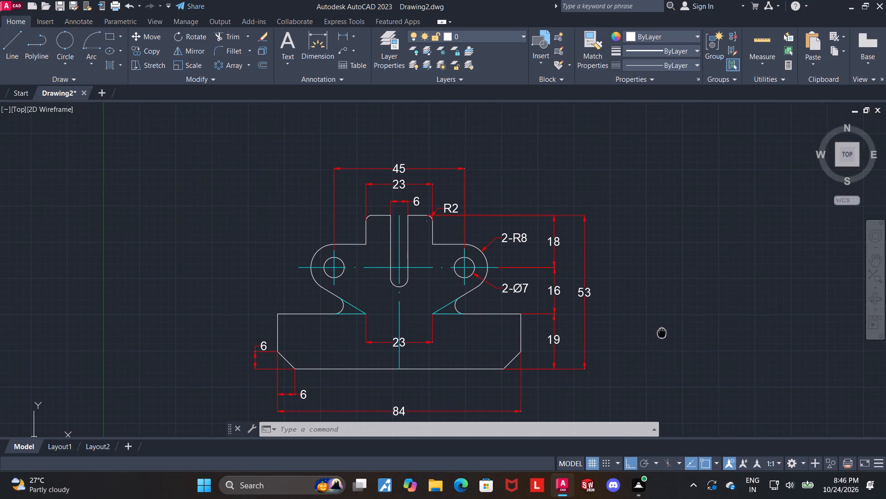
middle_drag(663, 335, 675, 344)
Add a radius dimension to the left inner corner arc between the lobe's sloped side and the base's top edge.
middle_drag(676, 312, 706, 315)
scroll(359, 353, up, 2)
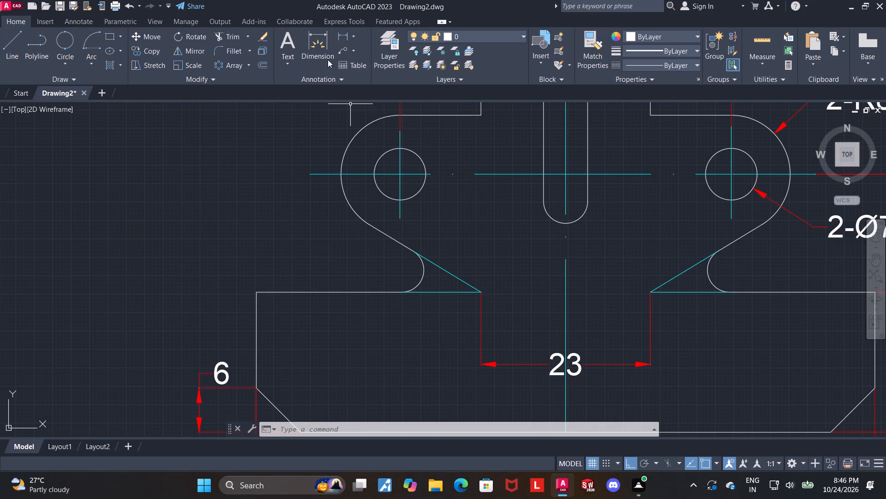
click(321, 43)
scroll(361, 177, up, 1)
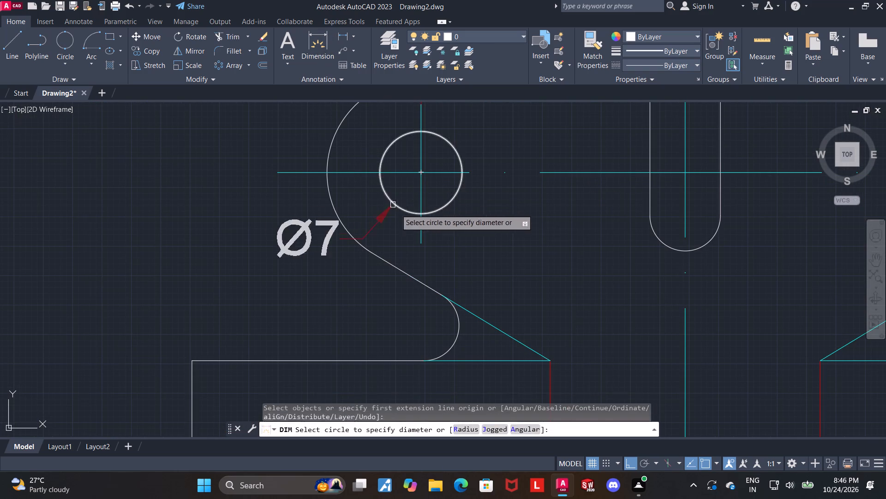
click(456, 316)
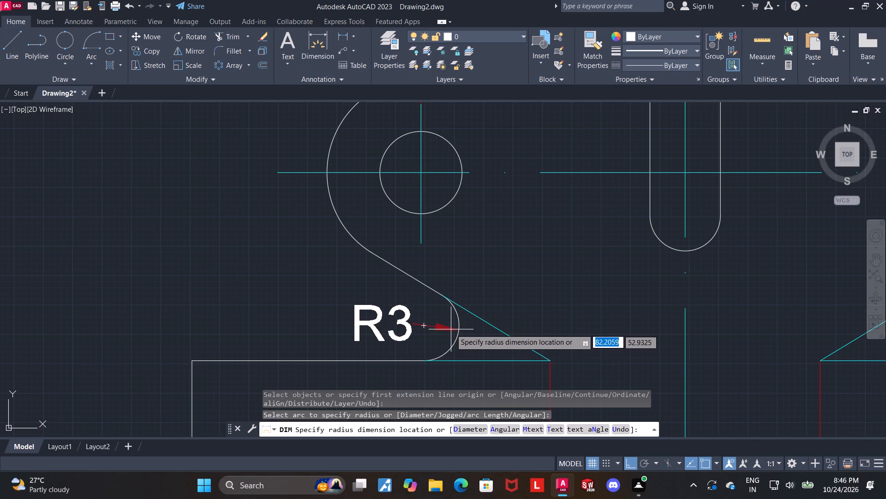
click(451, 323)
scroll(451, 304, down, 3)
key(Escape)
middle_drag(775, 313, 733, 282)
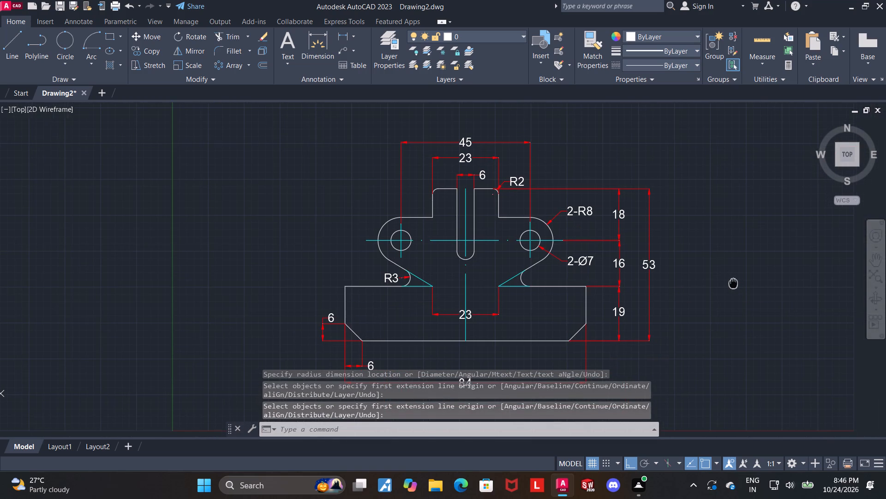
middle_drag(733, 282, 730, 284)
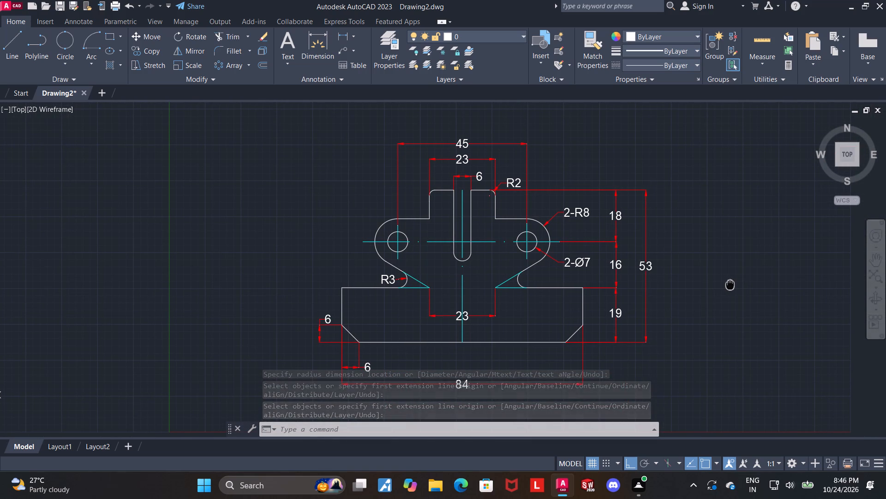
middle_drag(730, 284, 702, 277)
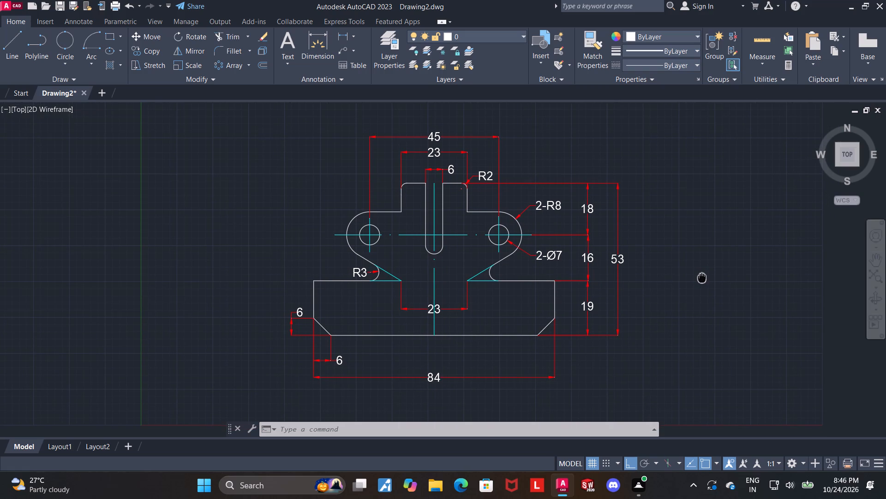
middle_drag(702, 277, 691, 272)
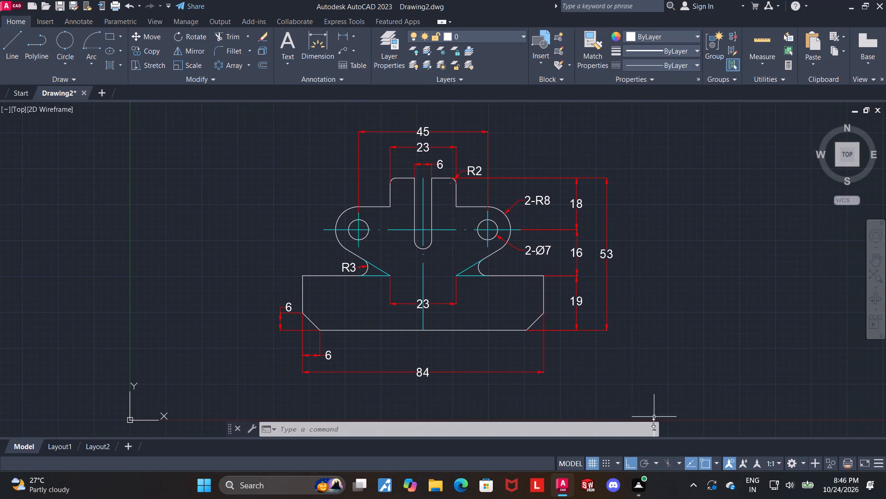
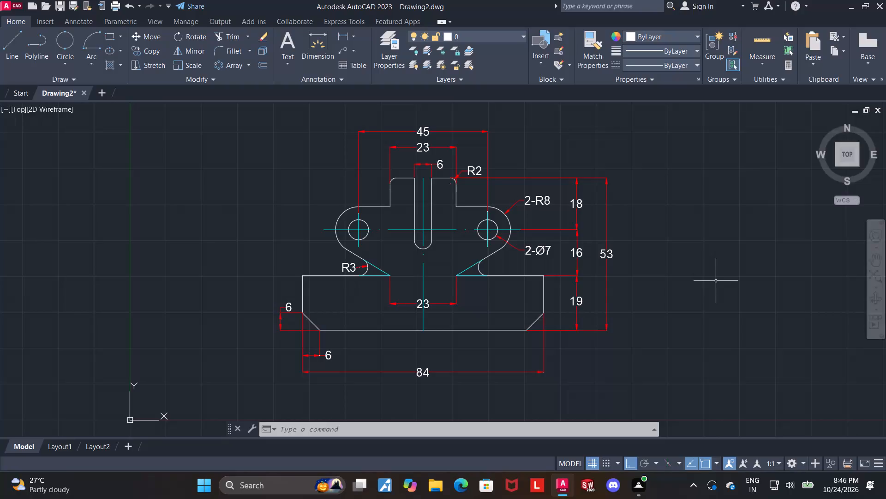
Turn off log file recording with the LOGFILEOFF command.
text(logfile)
click(749, 313)
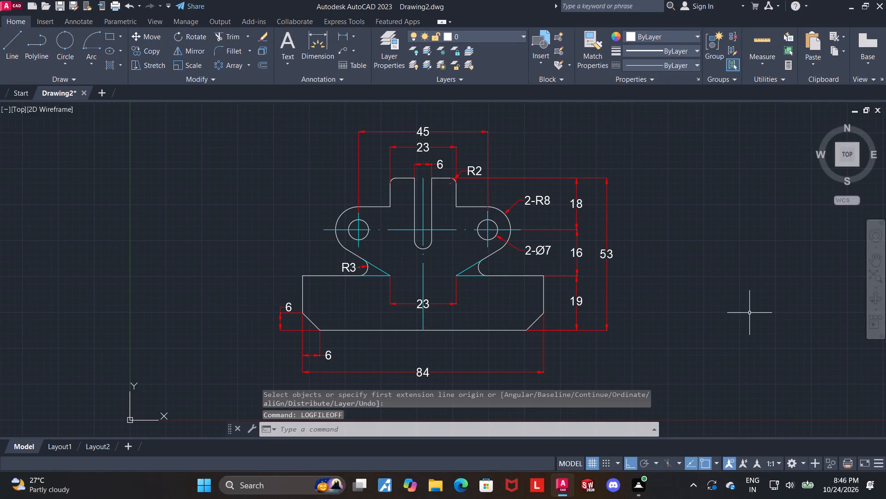
Save the drawing in the Downloads folder as T-slot Linkage, in AutoCAD 2018 Drawing format.
key(ctrl+s)
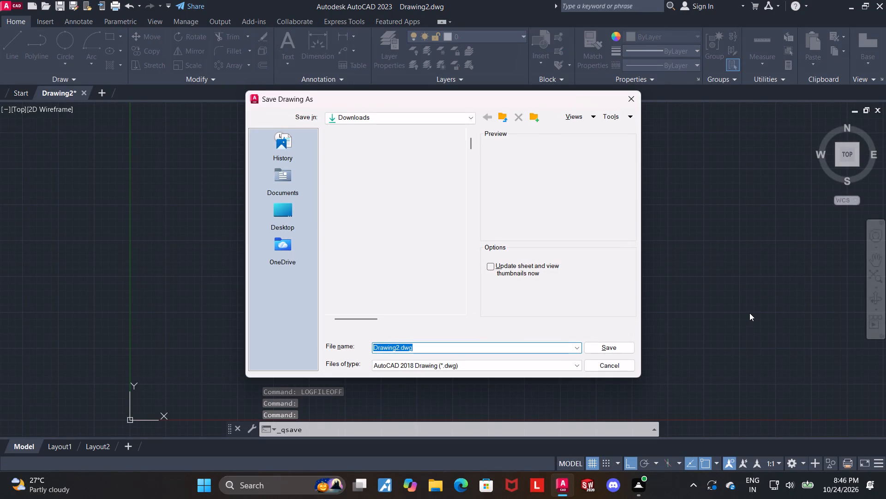
key(t)
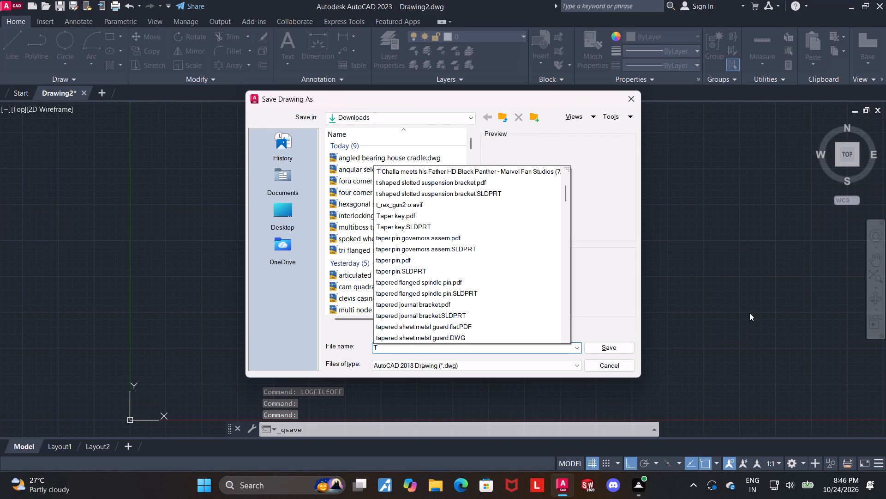
text(-slot)
key(space)
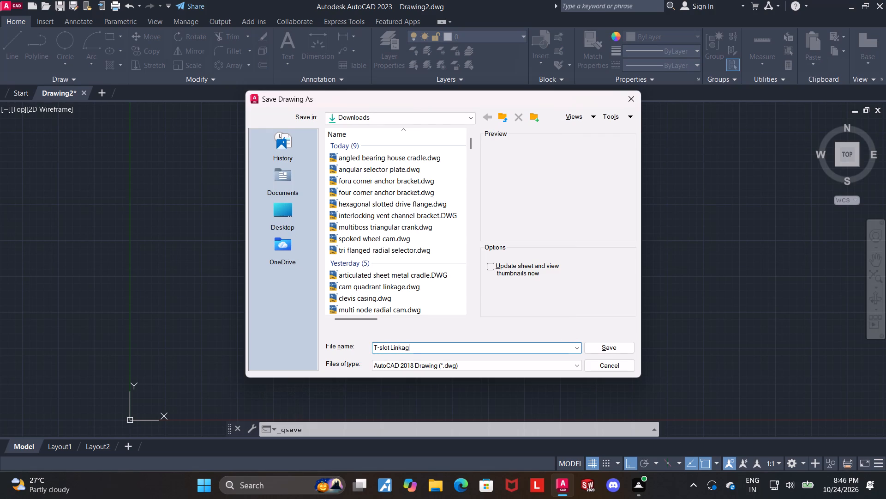
click(632, 343)
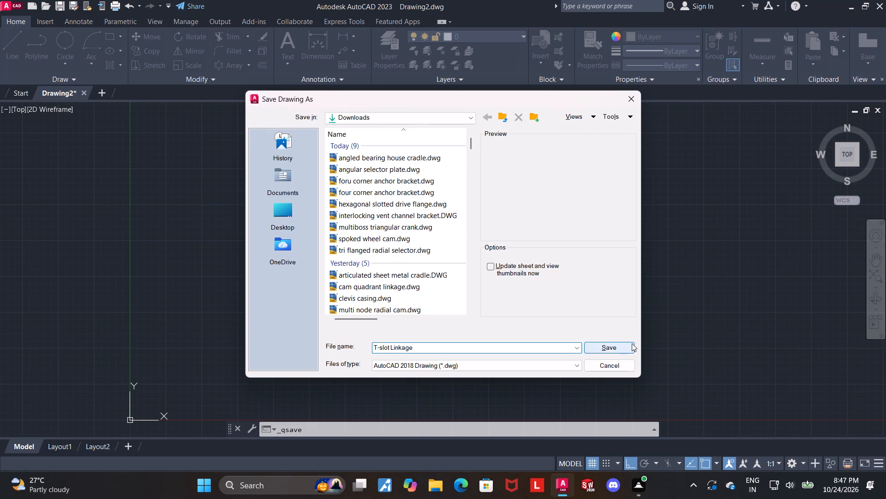
Start a plot with the DWG To PDF.pc3 plotter on ISO A4 (297.00 x 210.00 MM) paper.
text(plot)
key(Return)
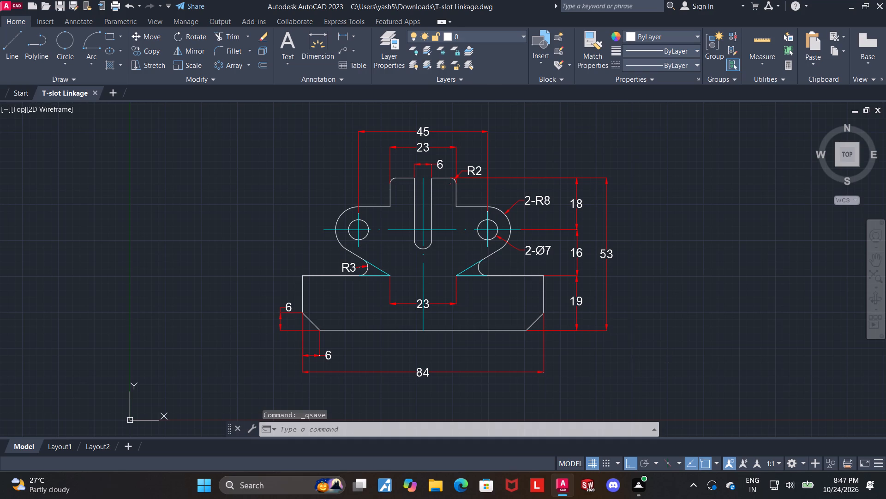
click(368, 155)
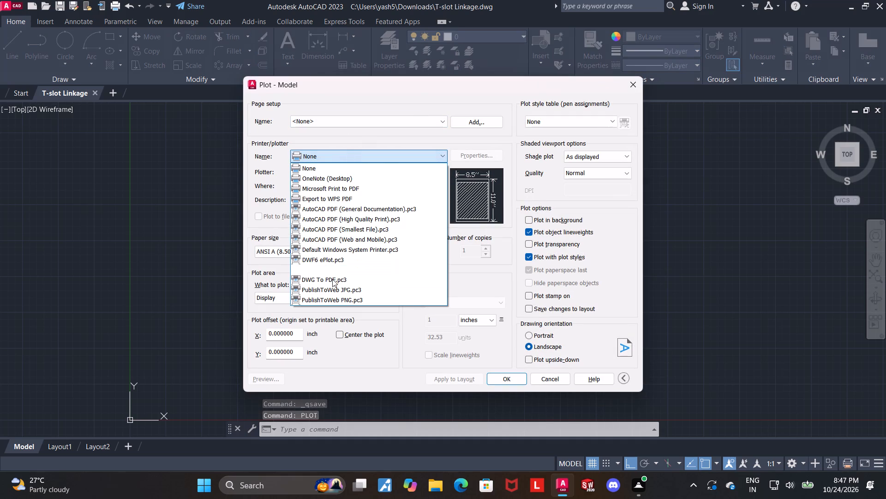
click(332, 280)
click(343, 252)
scroll(314, 358, down, 8)
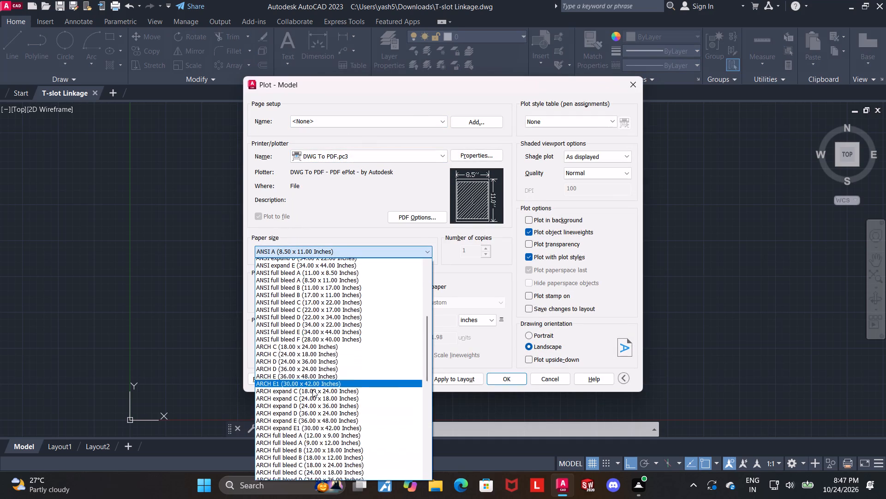
scroll(323, 396, down, 8)
click(329, 325)
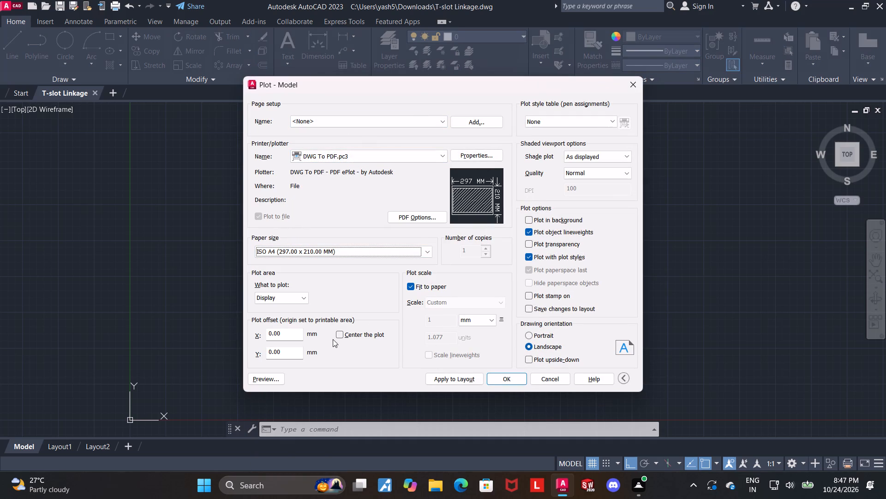
Center the plot and set the plot area to a window enclosing the whole part and all its dimensions.
click(332, 339)
click(341, 334)
click(286, 304)
click(282, 329)
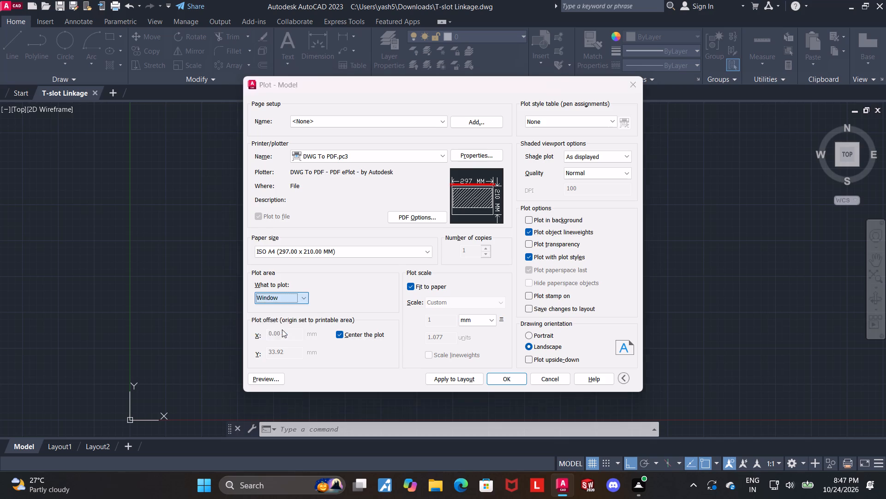
click(230, 109)
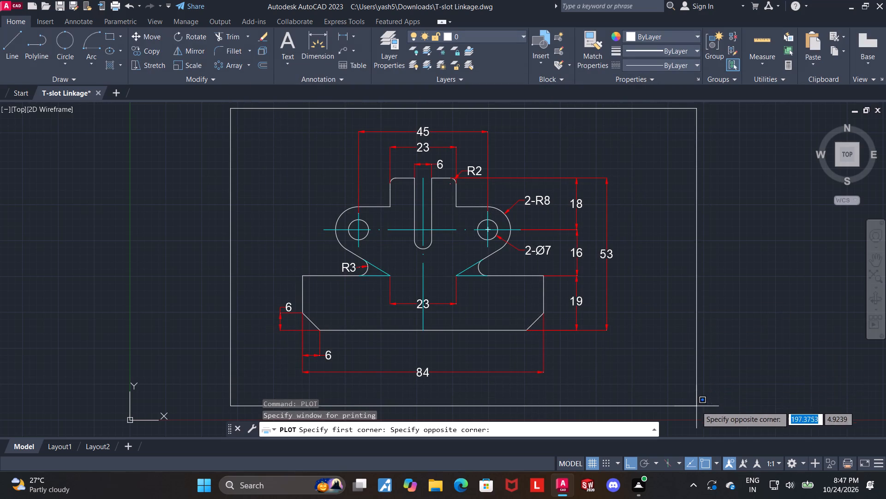
click(656, 403)
Plot the drawing to the Downloads folder as T-slot Linkage-Model.pdf.
click(517, 375)
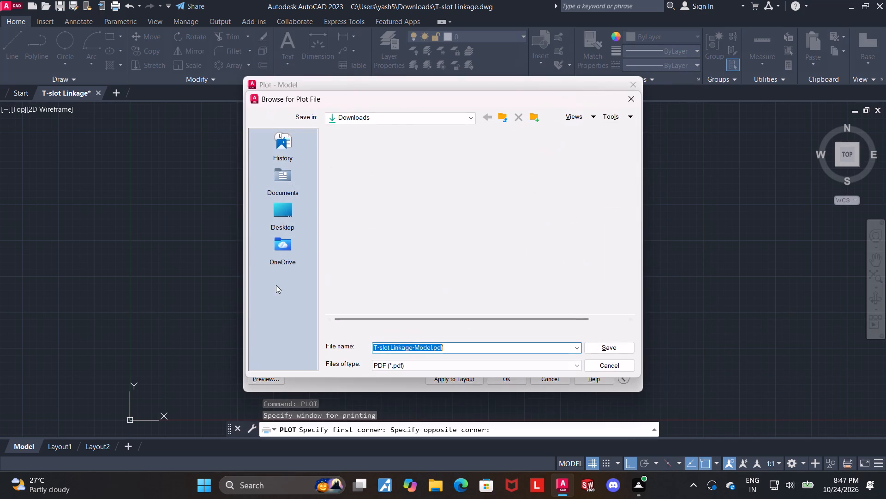
double_click(282, 210)
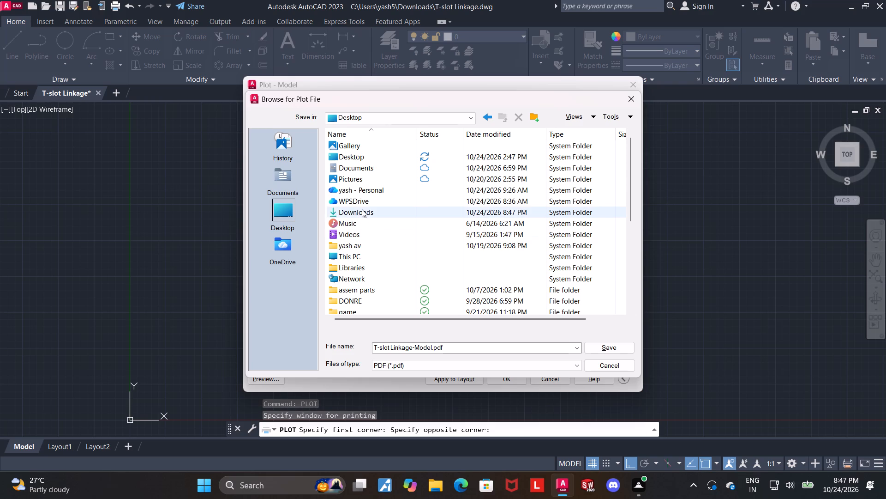
double_click(360, 208)
click(611, 347)
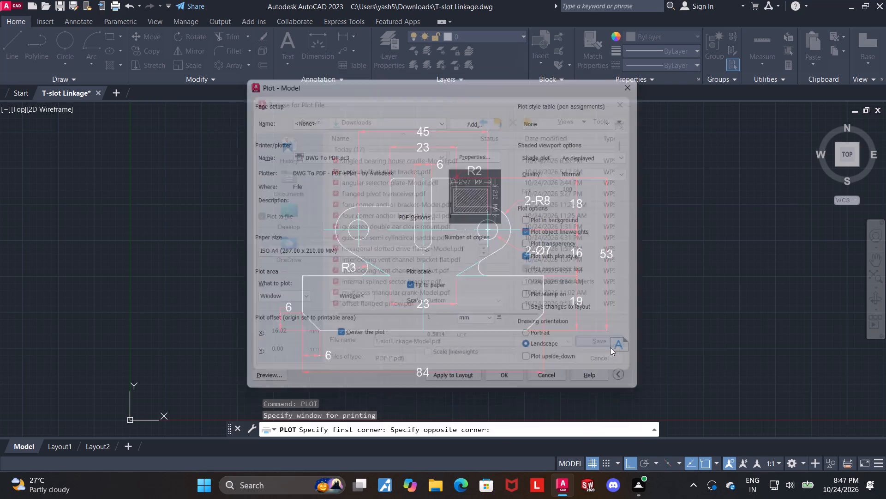